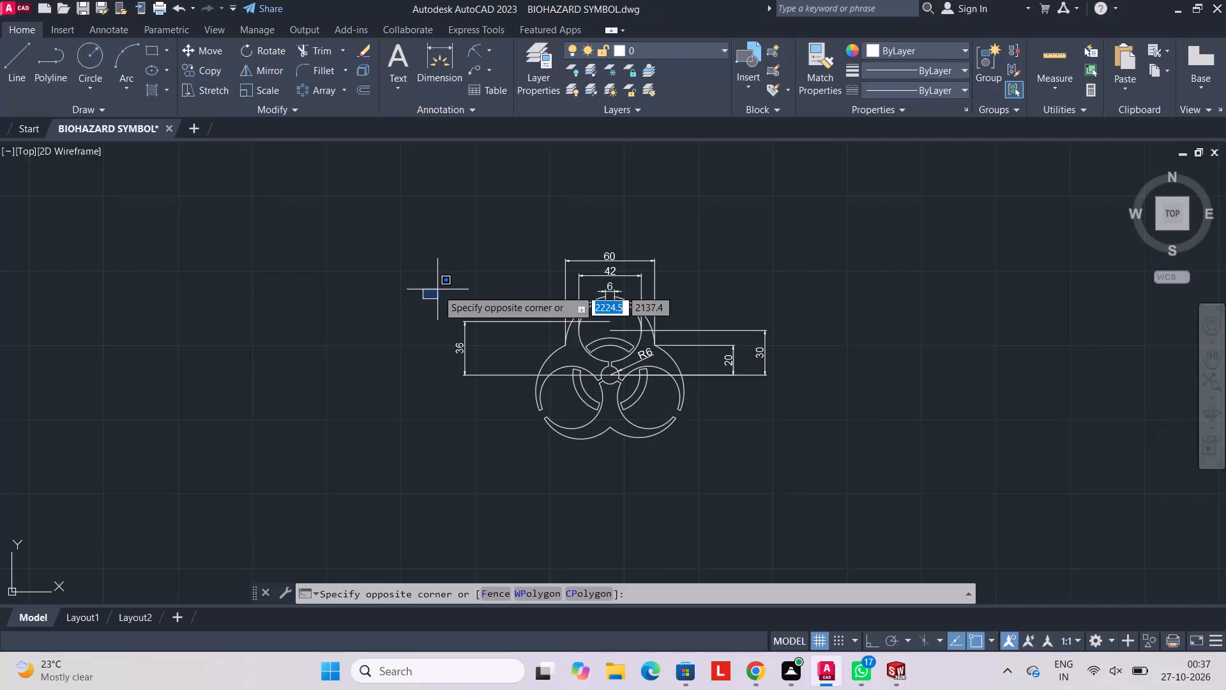
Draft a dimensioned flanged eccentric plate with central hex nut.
Erase the entire dimensioned biohazard symbol from model space, leaving the drawing empty.
key(Escape)
key(ctrl+a)
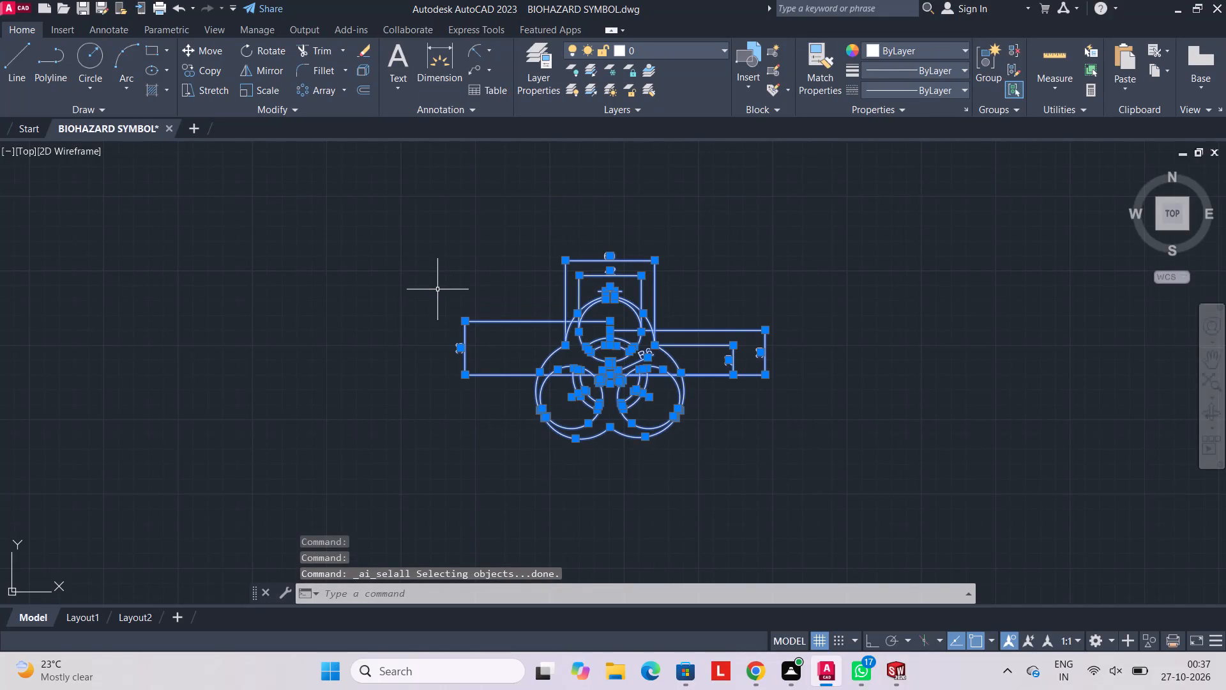
key(Delete)
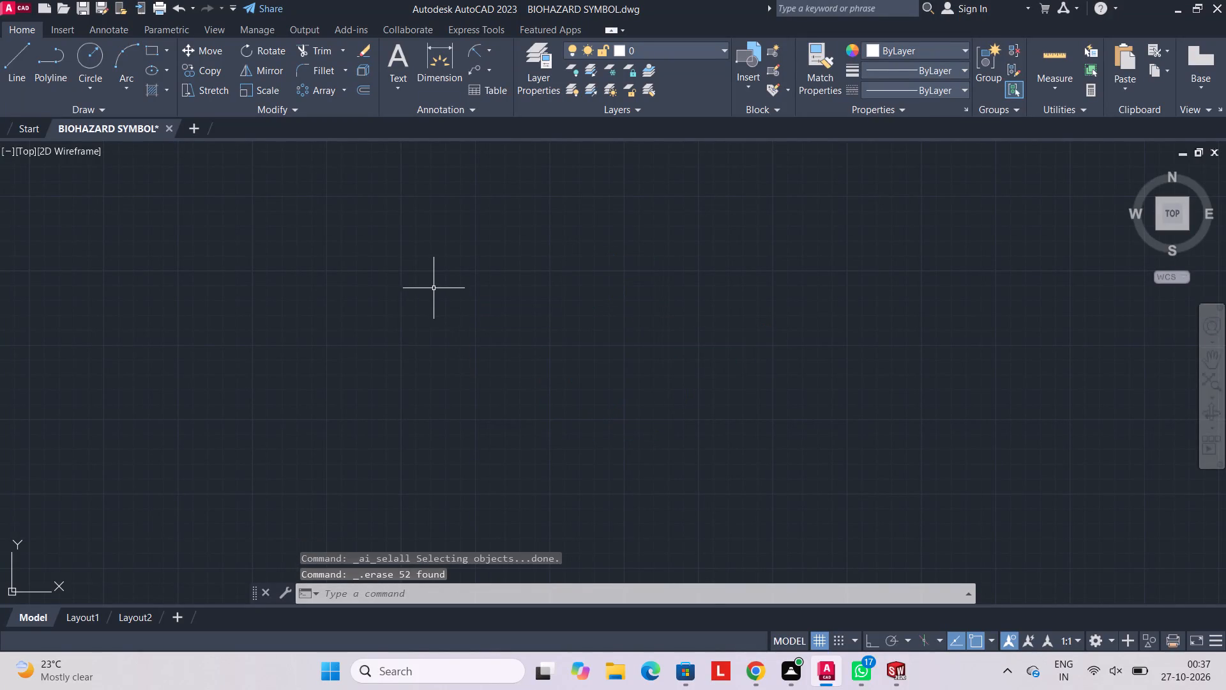
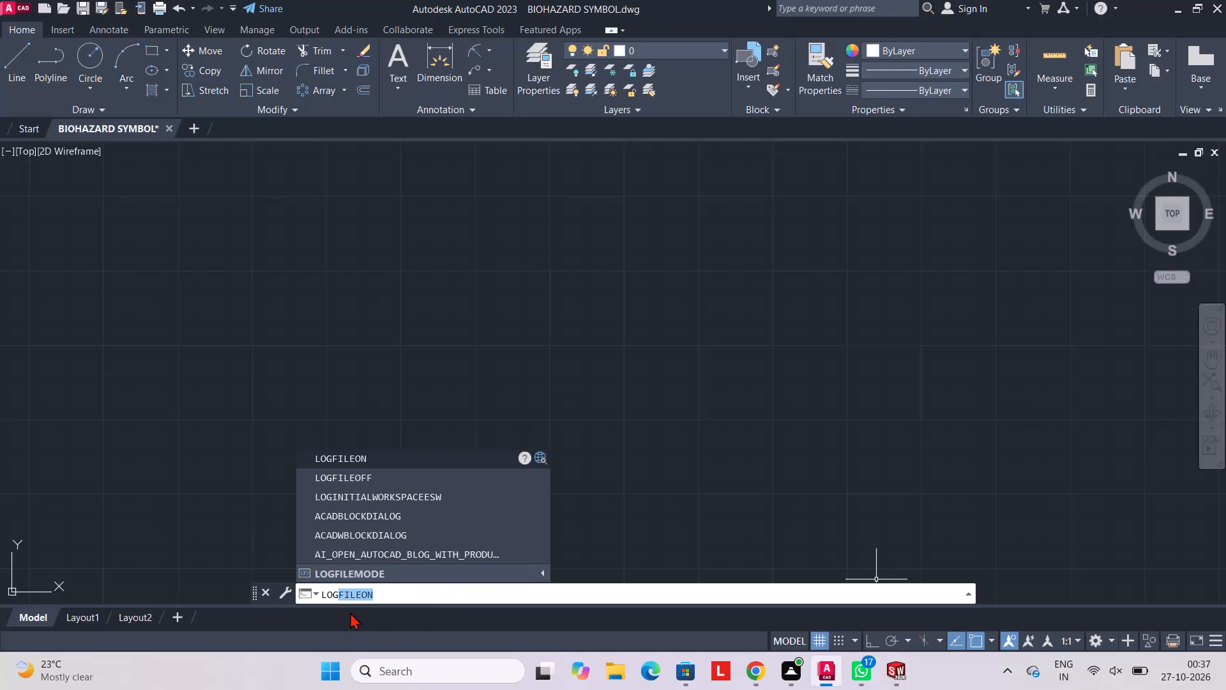
Turn on command history logging with LOGFILEON.
click(350, 462)
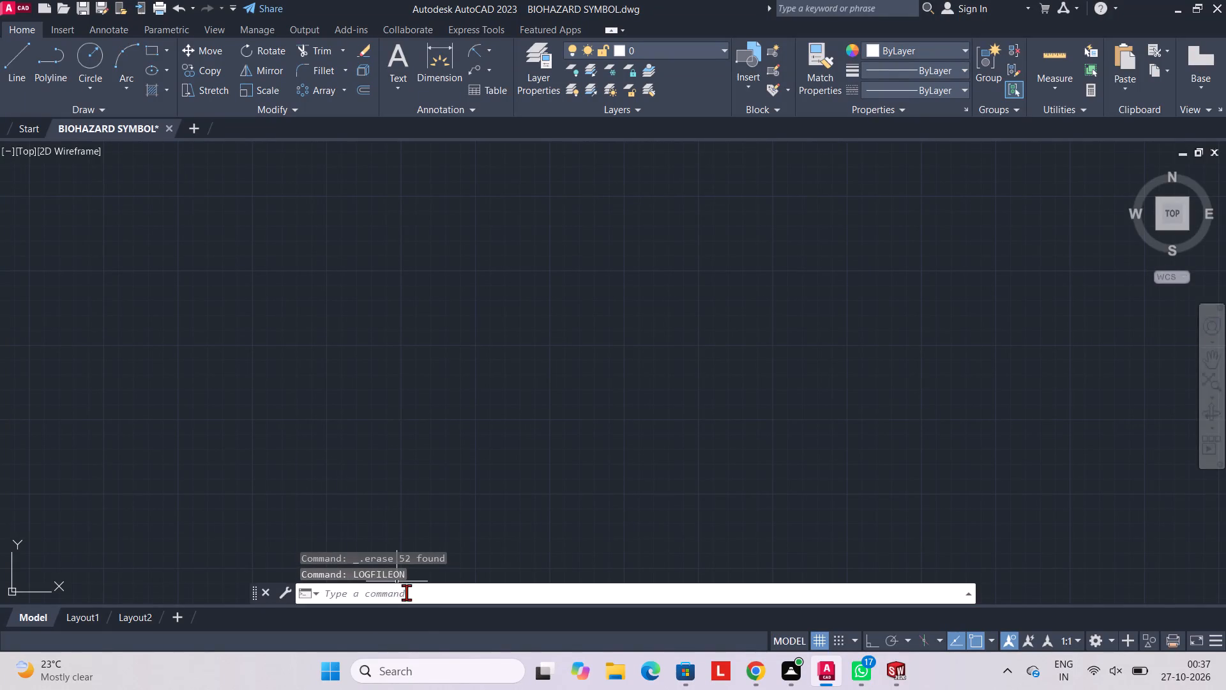
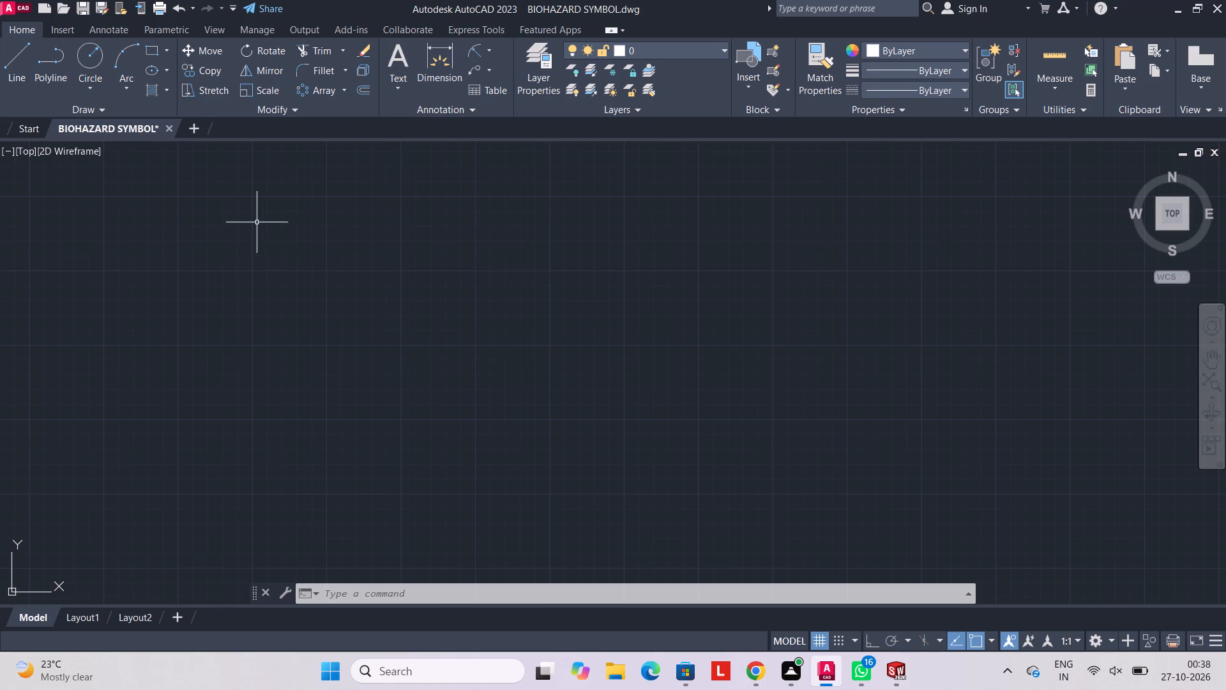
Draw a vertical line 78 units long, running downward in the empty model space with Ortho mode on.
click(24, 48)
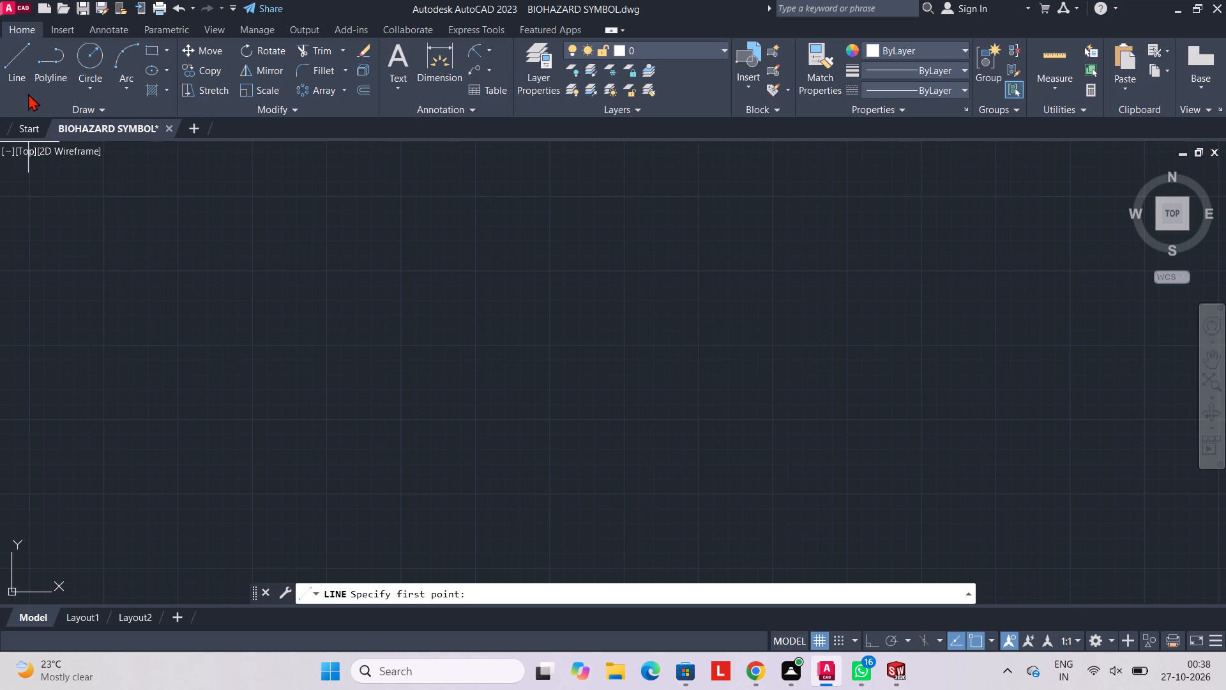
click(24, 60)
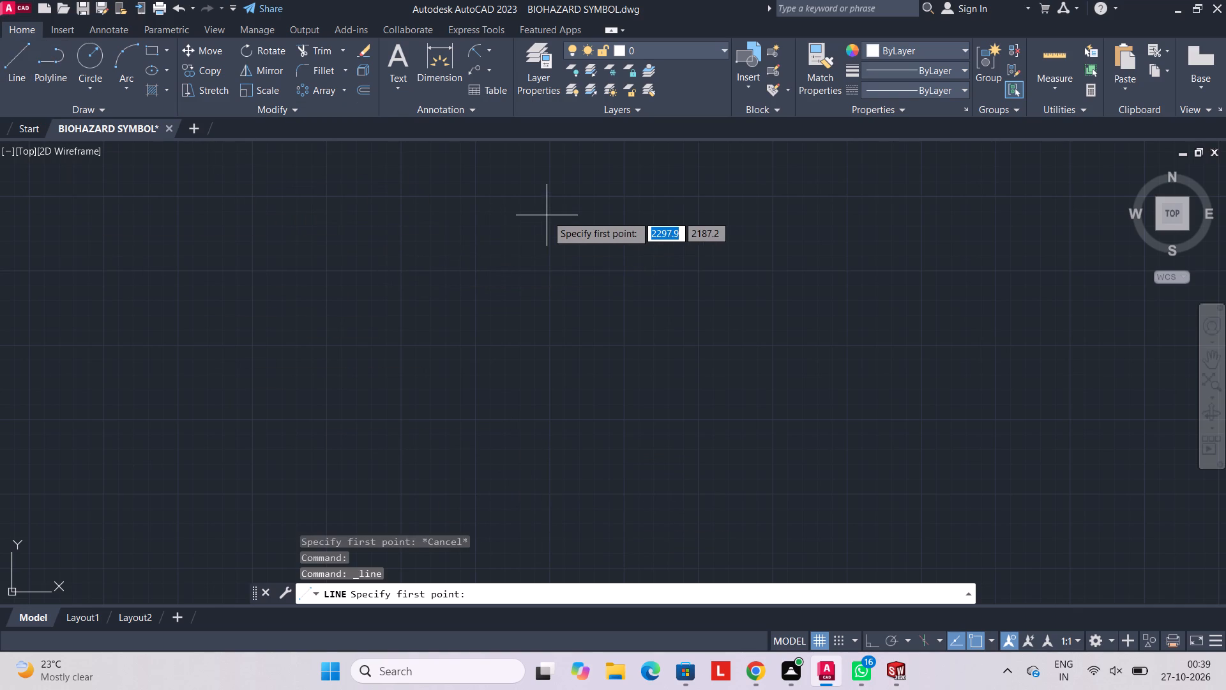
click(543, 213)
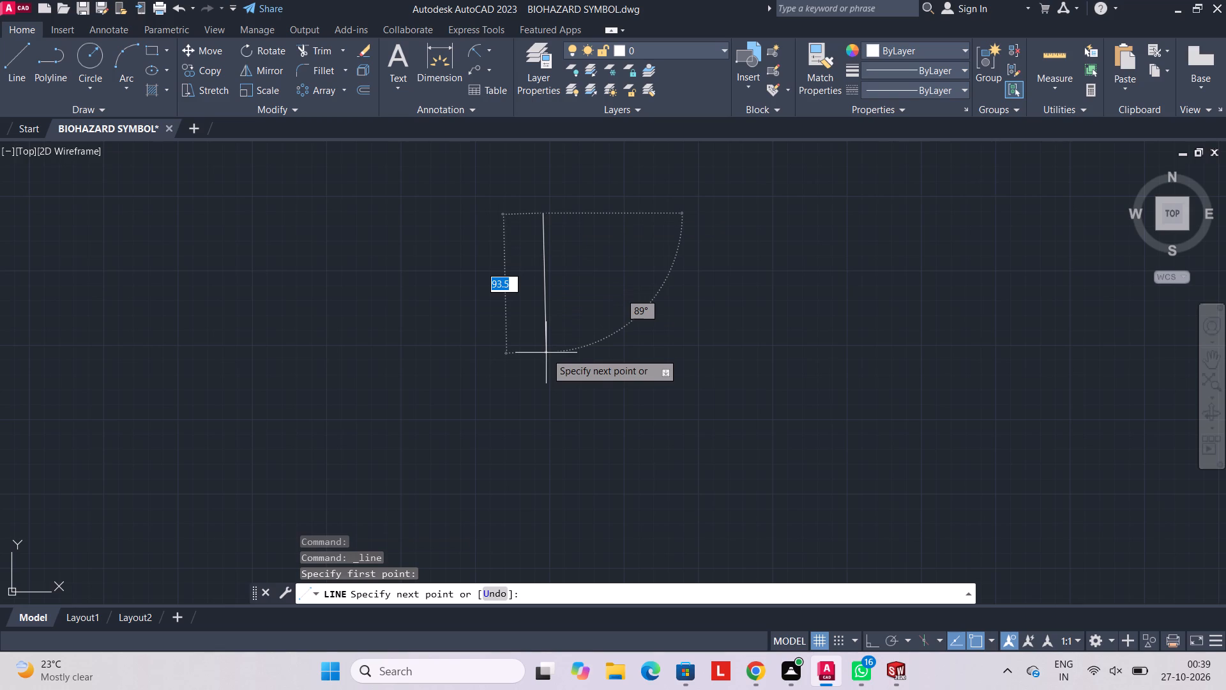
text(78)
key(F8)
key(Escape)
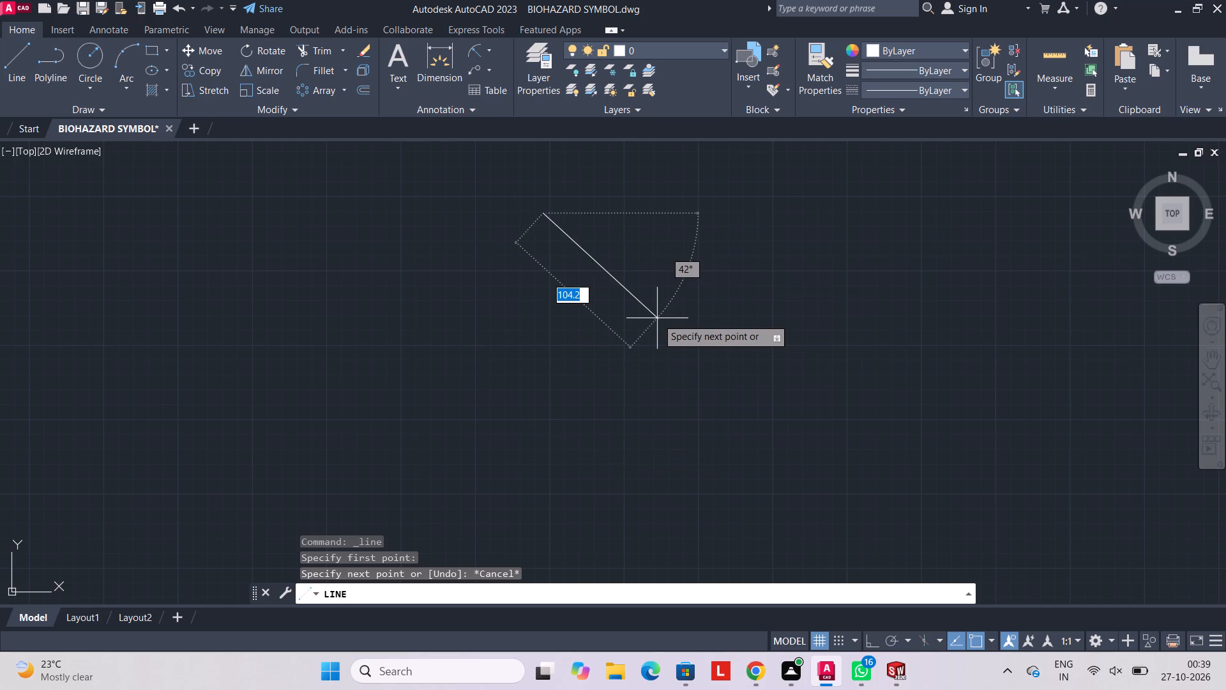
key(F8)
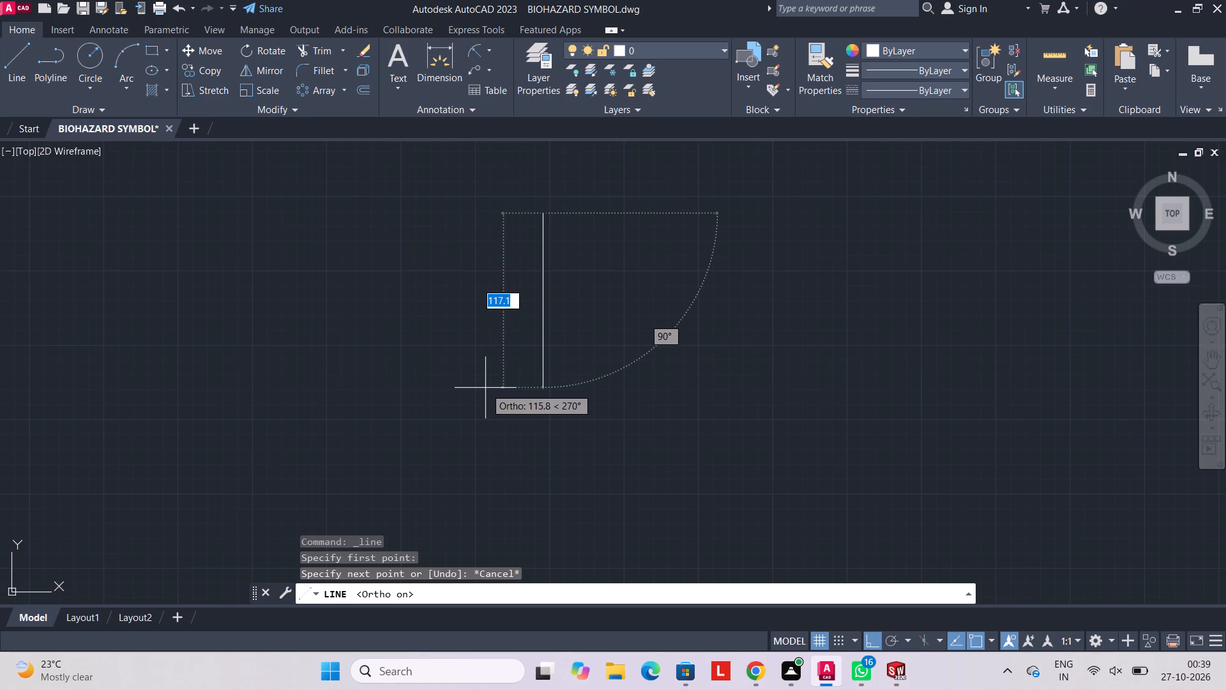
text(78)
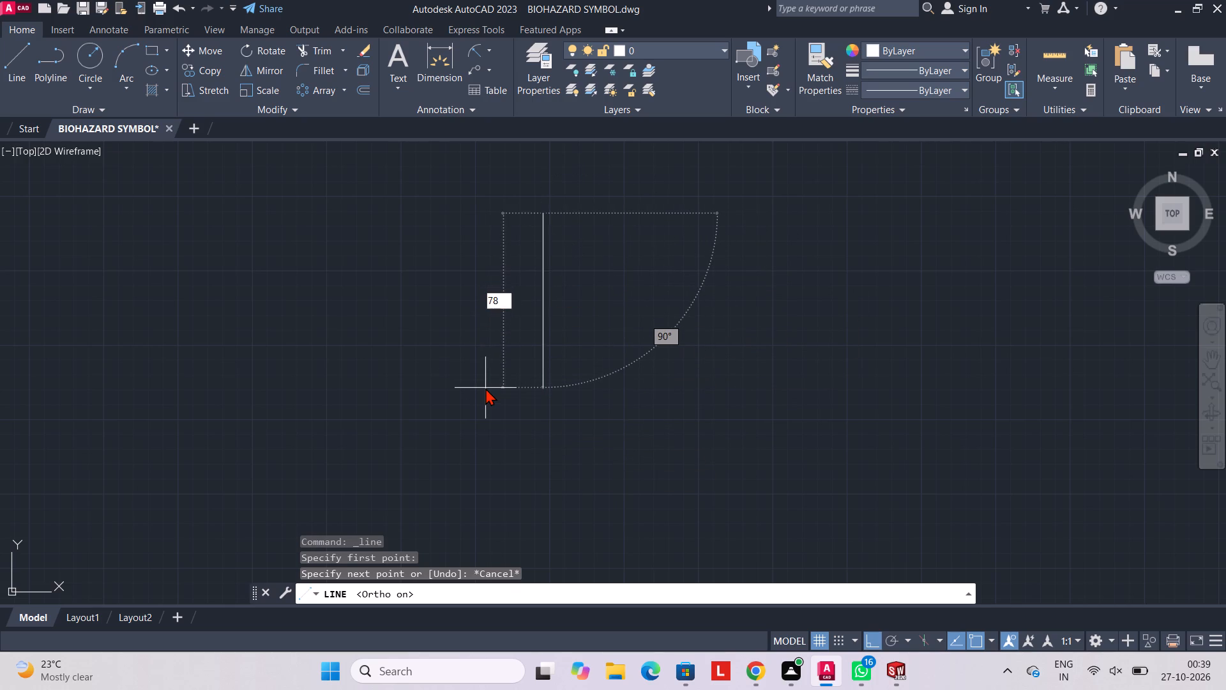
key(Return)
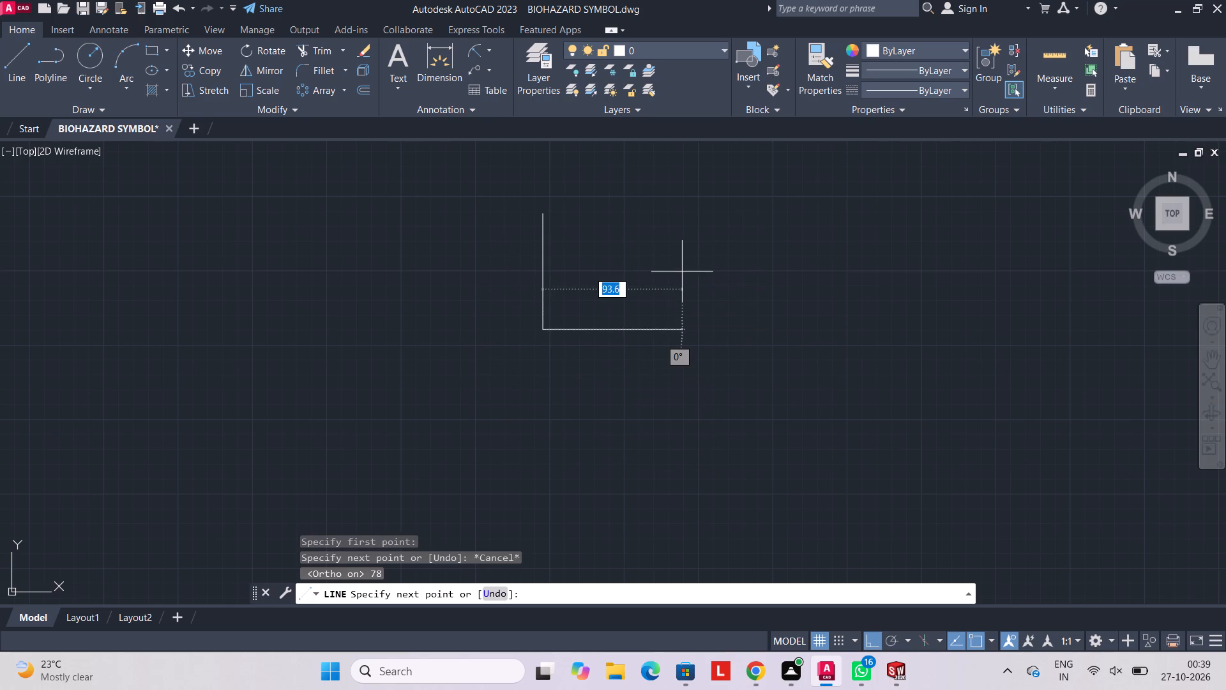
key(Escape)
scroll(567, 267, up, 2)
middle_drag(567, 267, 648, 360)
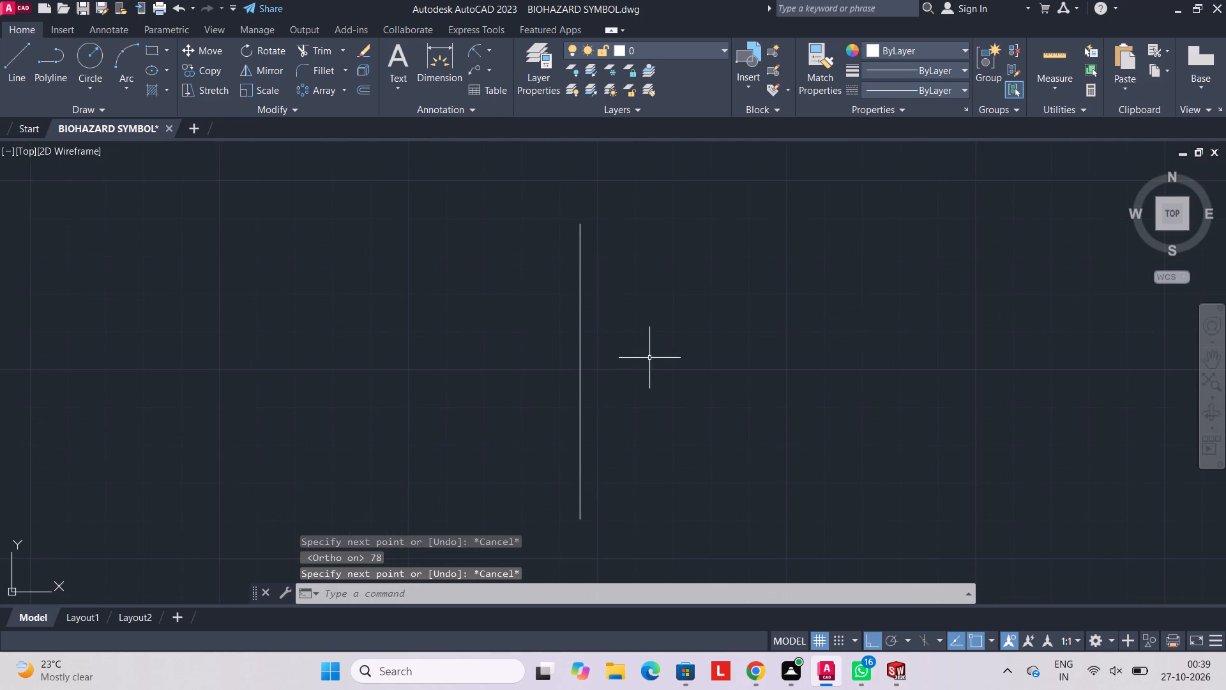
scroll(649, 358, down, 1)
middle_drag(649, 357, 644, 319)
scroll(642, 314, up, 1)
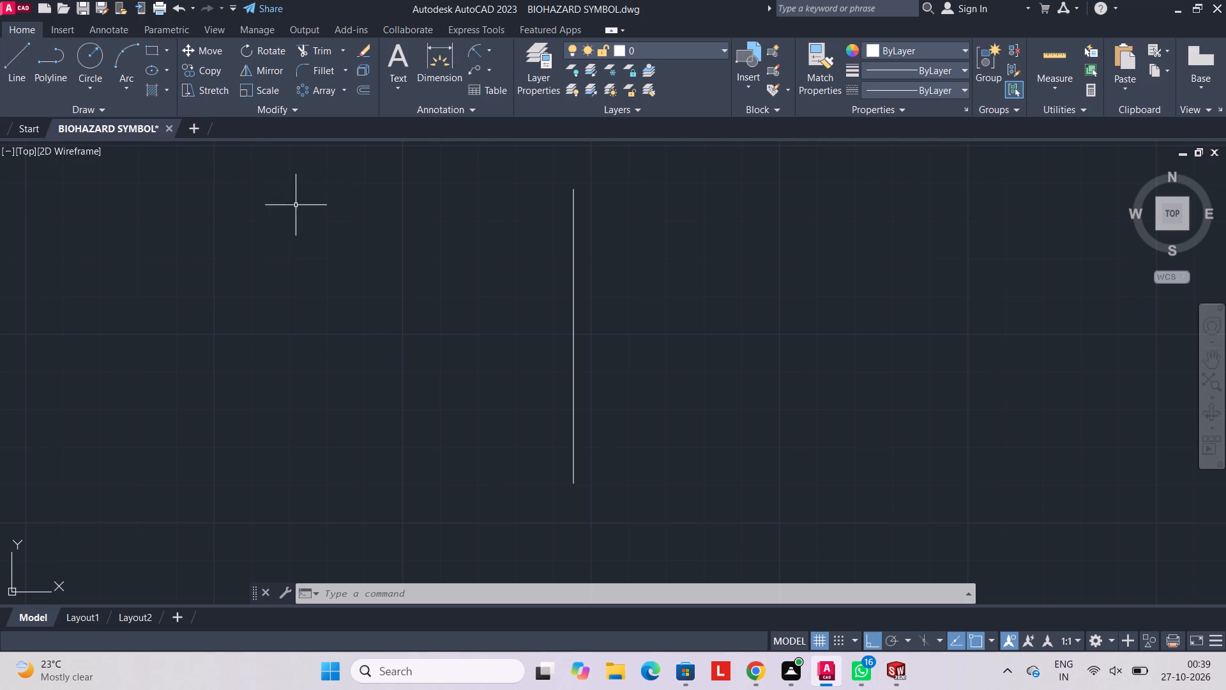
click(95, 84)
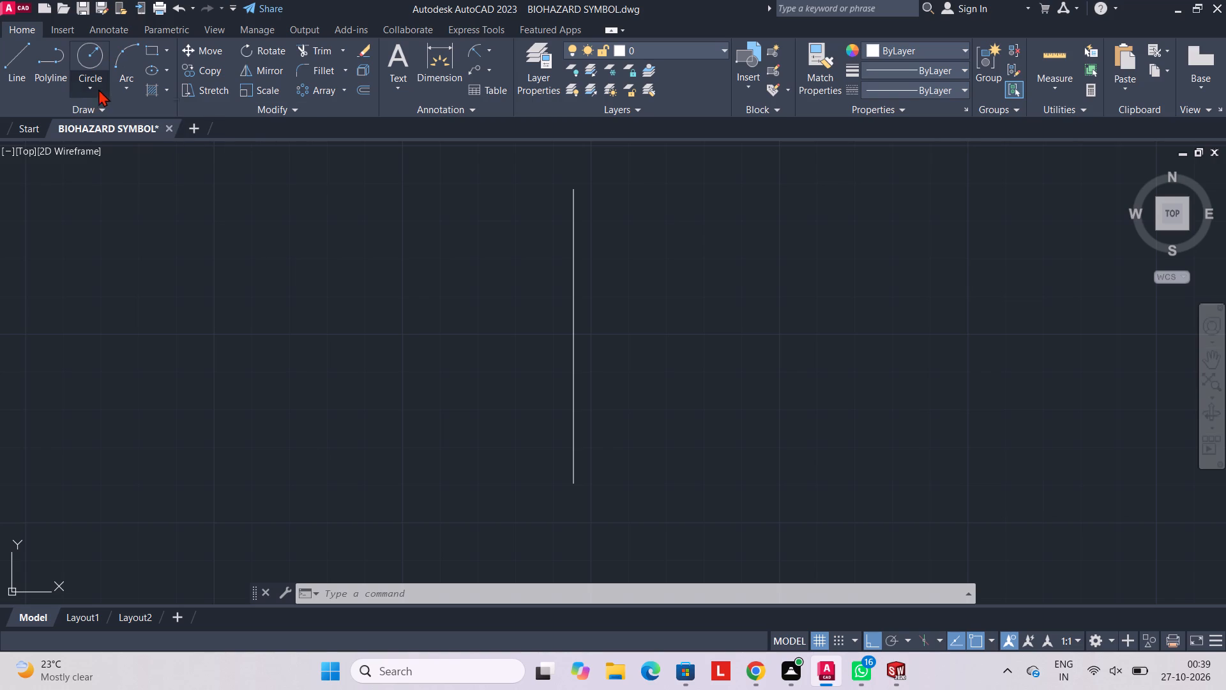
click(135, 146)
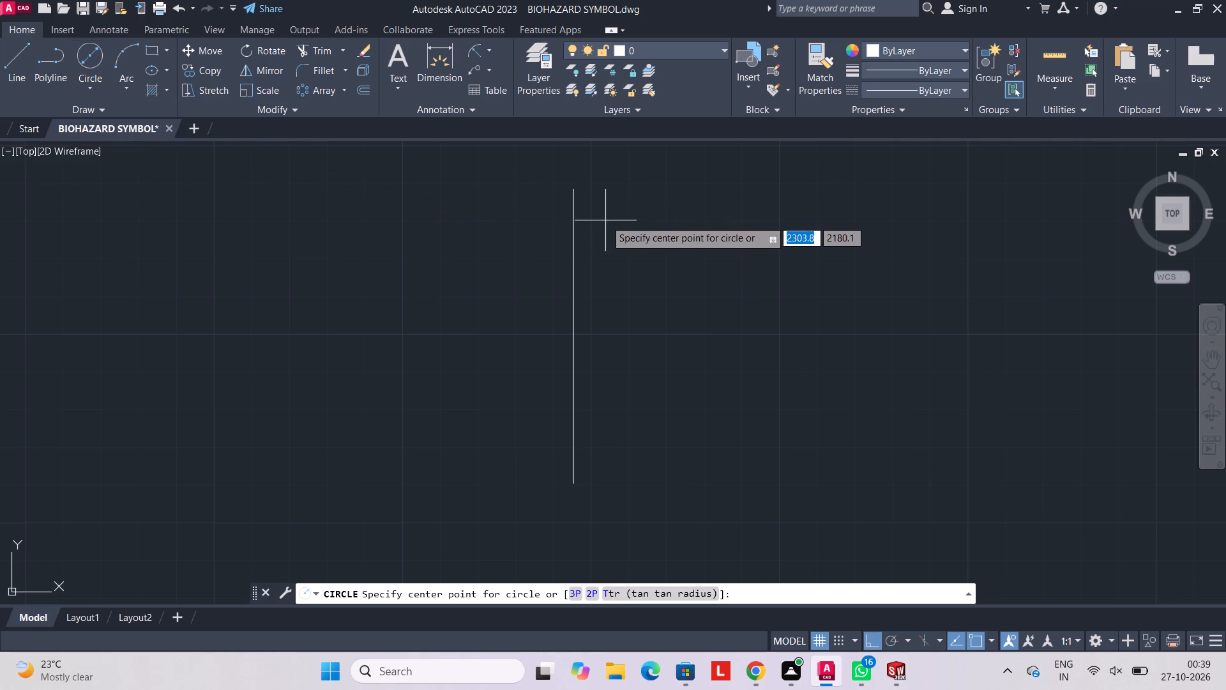
Close the BIOHAZARD SYMBOL drawing without saving its changes.
click(165, 126)
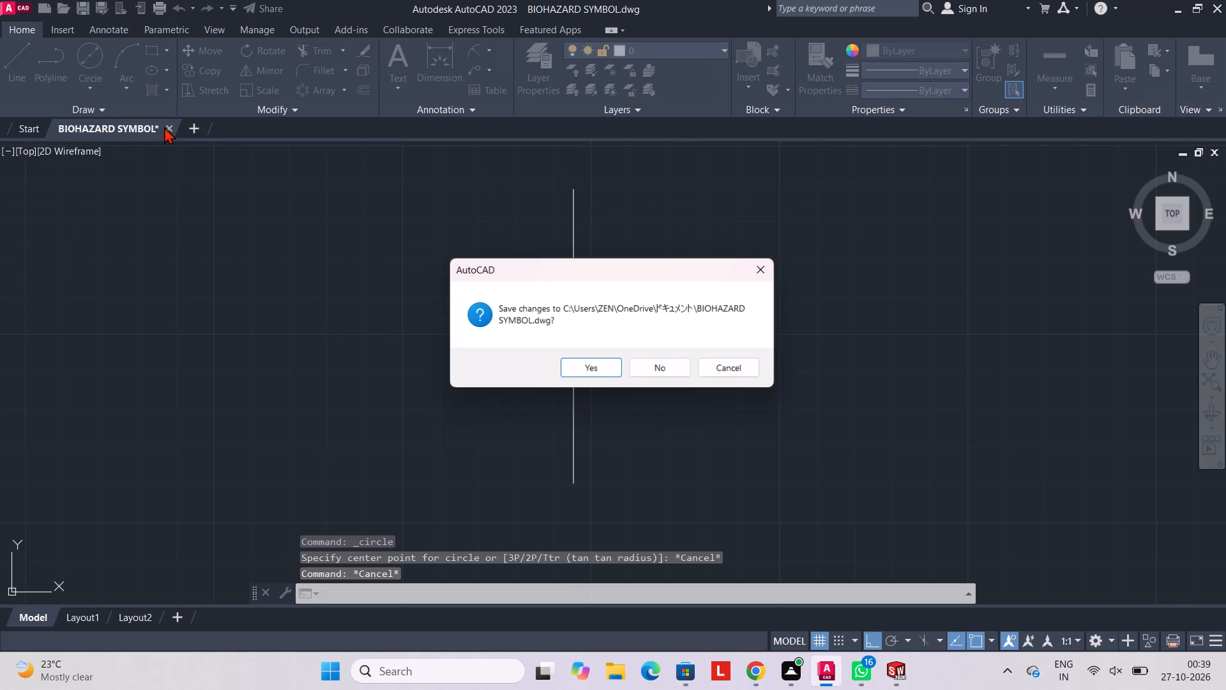
click(669, 365)
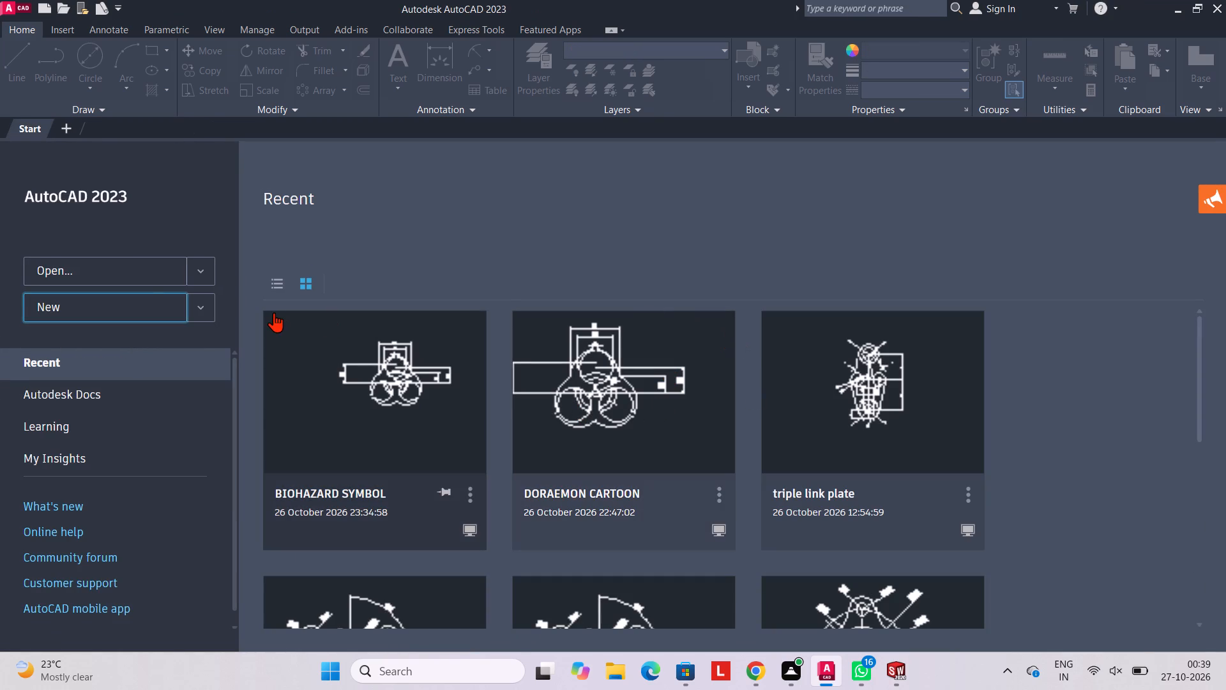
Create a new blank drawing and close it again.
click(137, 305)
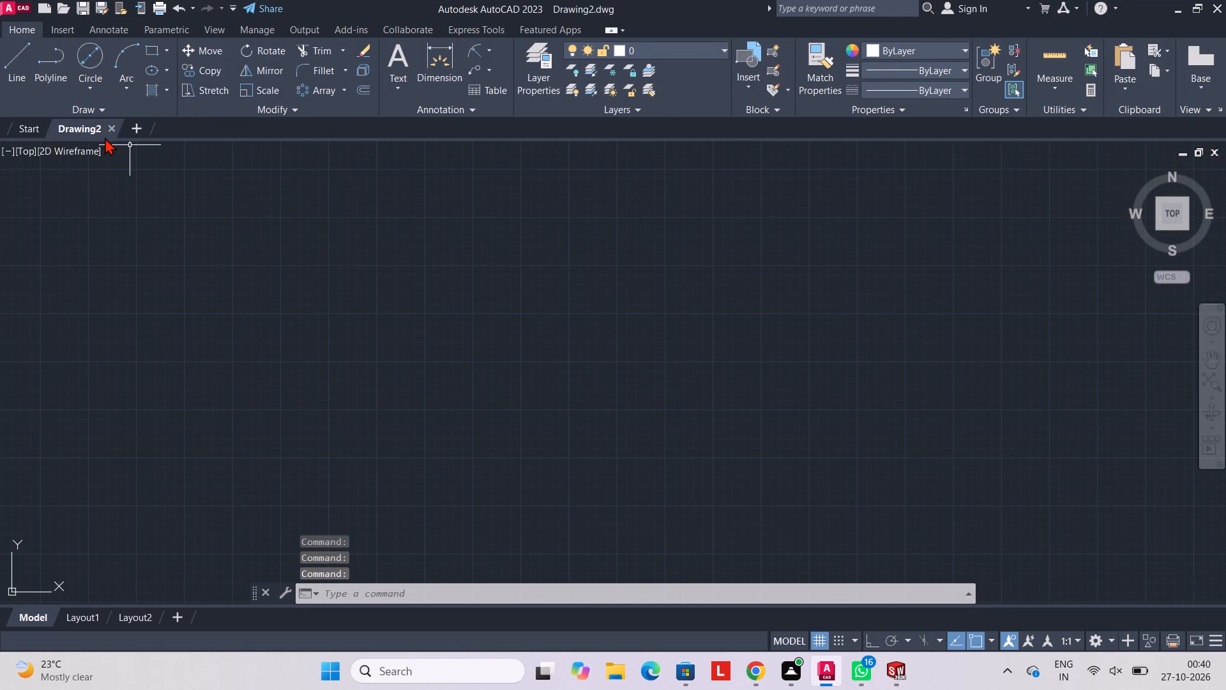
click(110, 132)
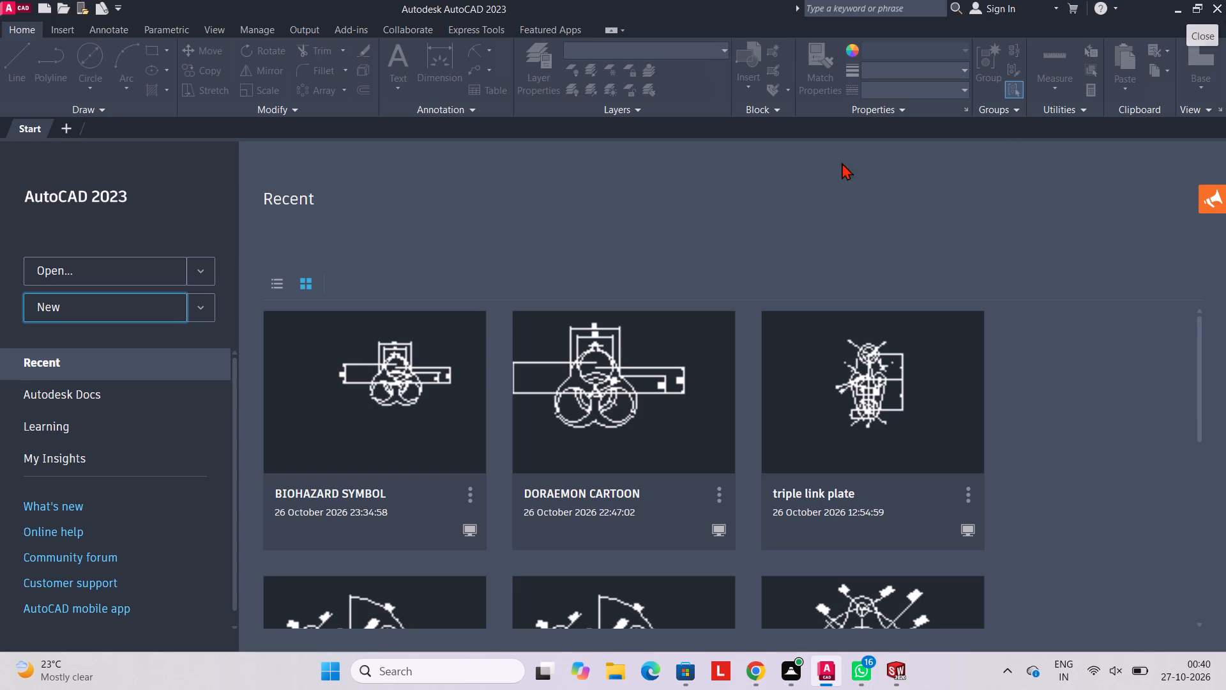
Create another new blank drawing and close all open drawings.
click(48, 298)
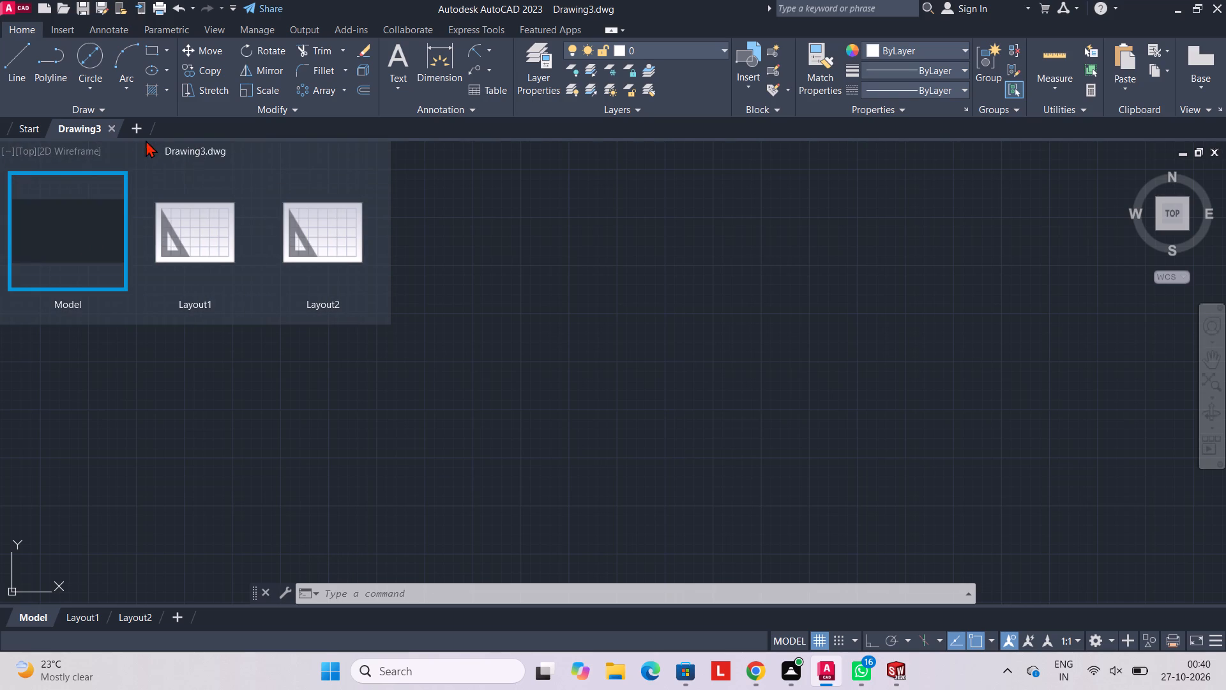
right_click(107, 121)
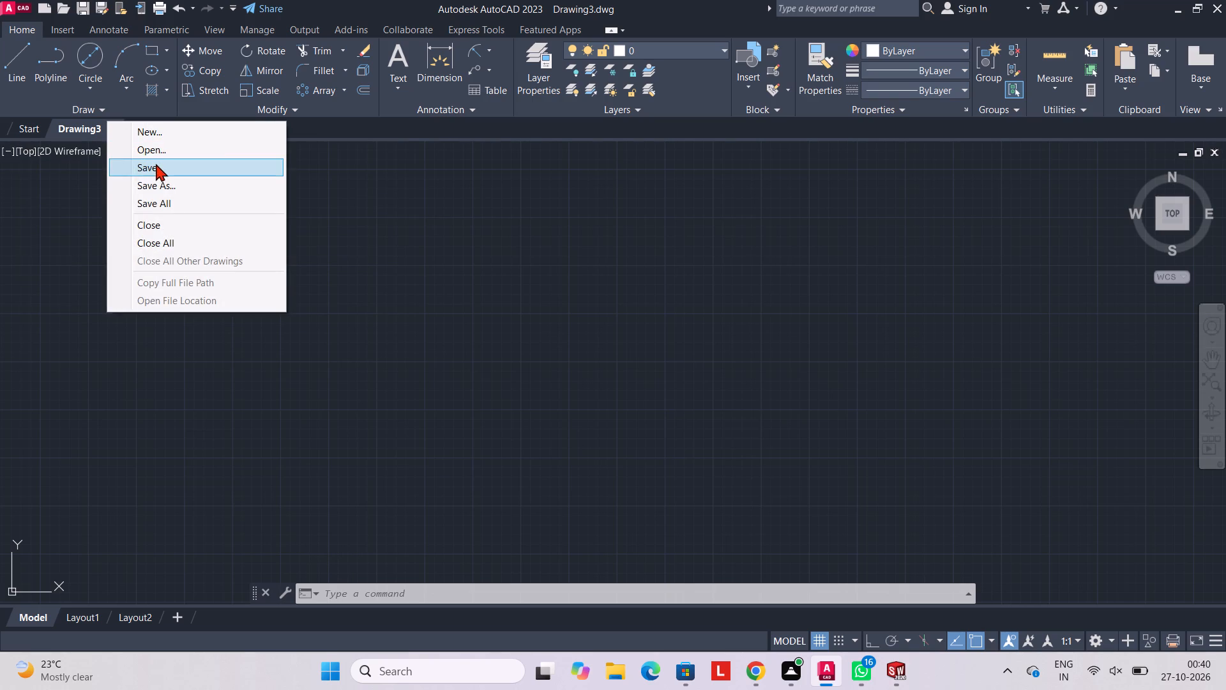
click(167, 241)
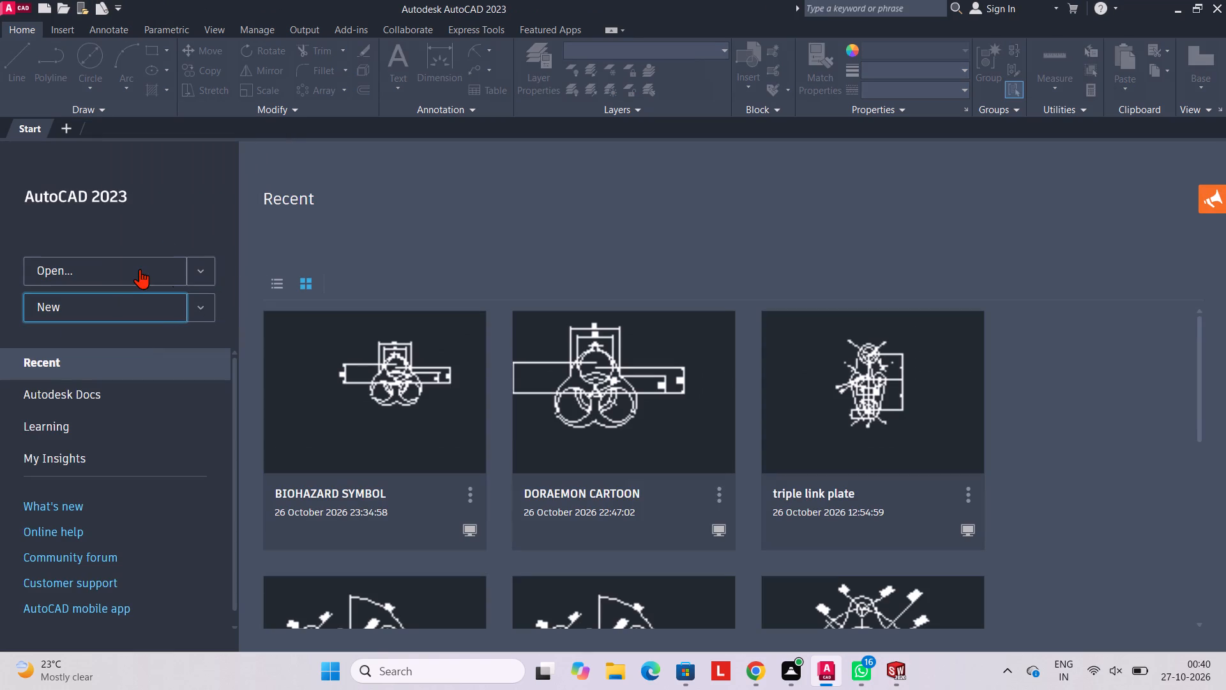
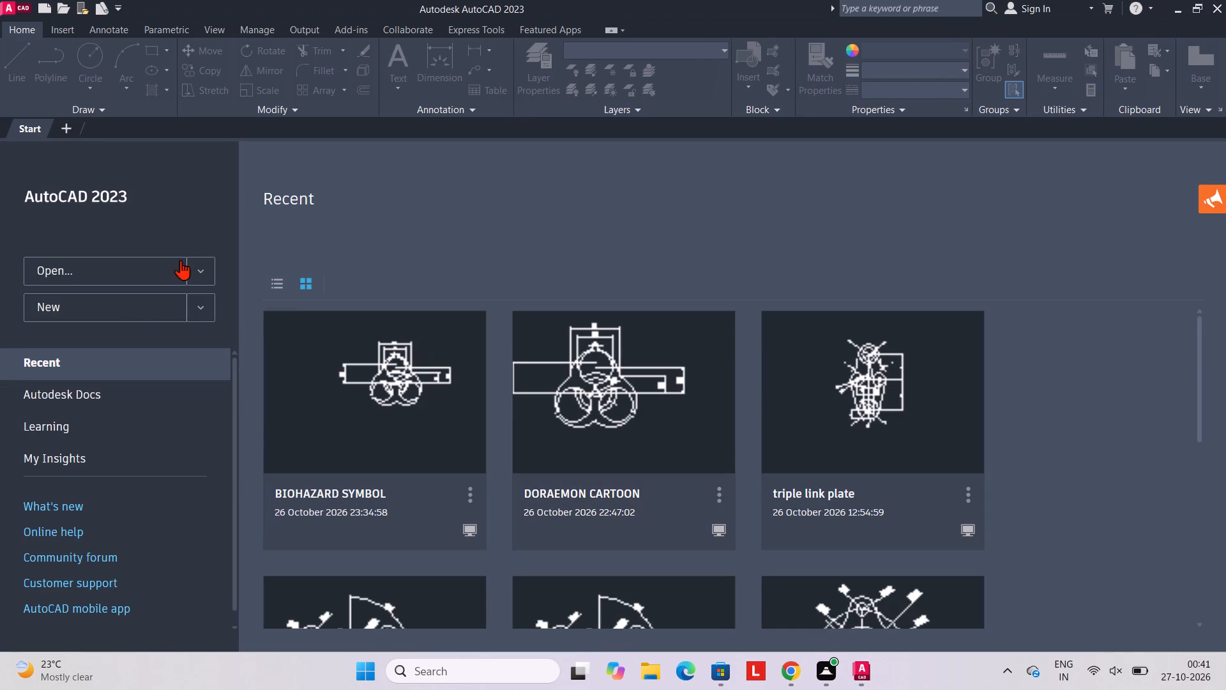
Create a new blank drawing and turn on command logging with LOGFILEON.
click(112, 303)
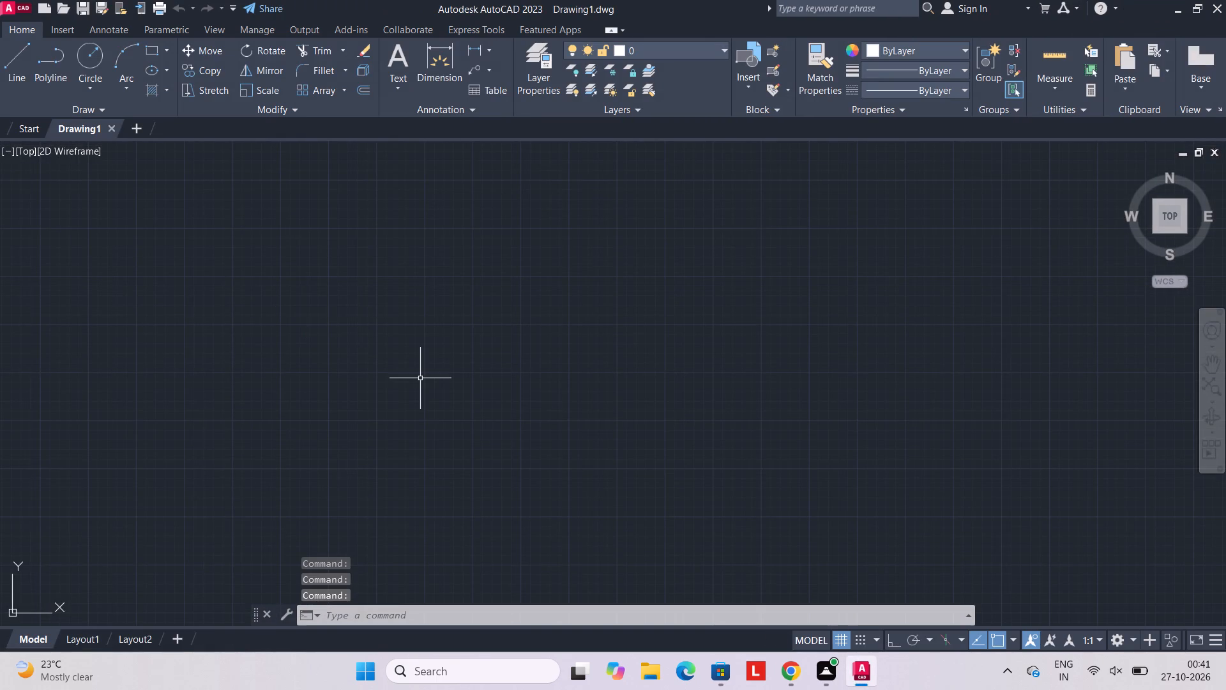
click(411, 612)
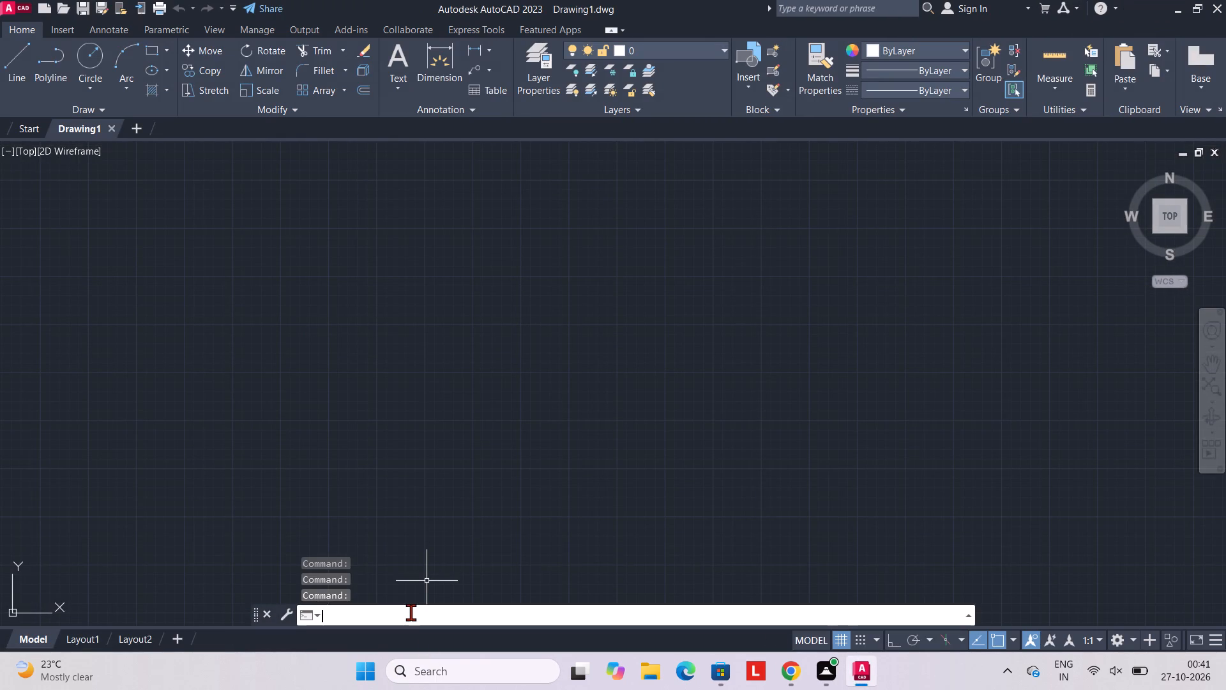
text(LOG)
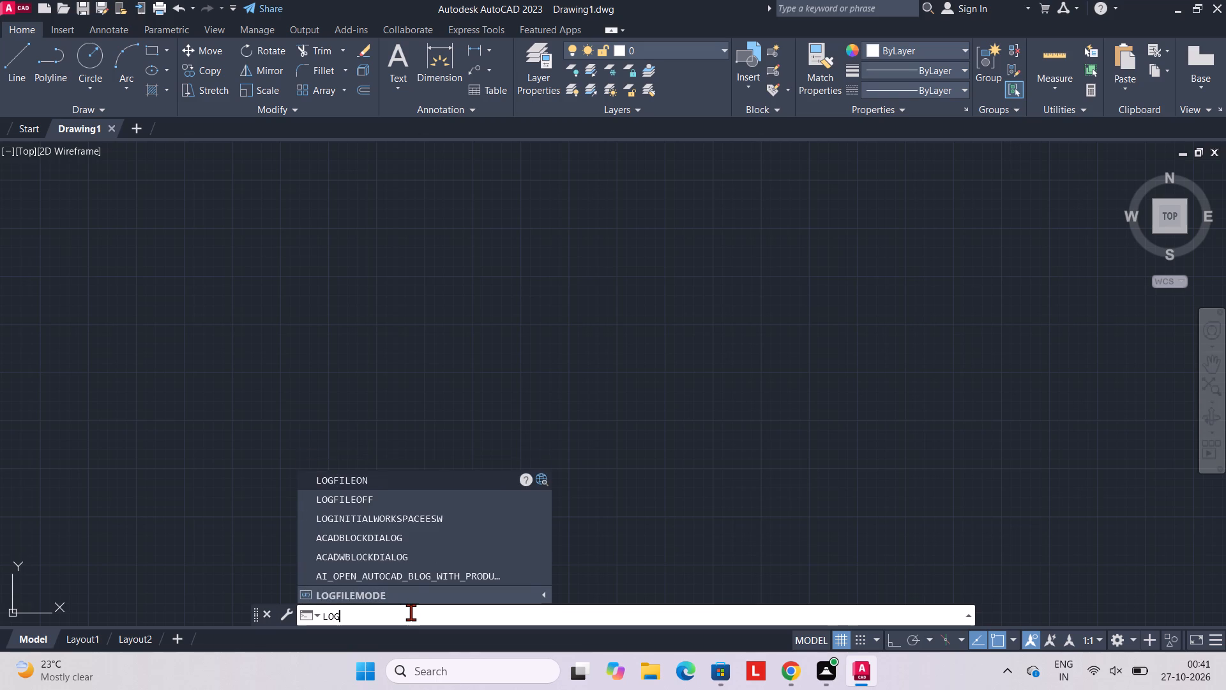
click(361, 472)
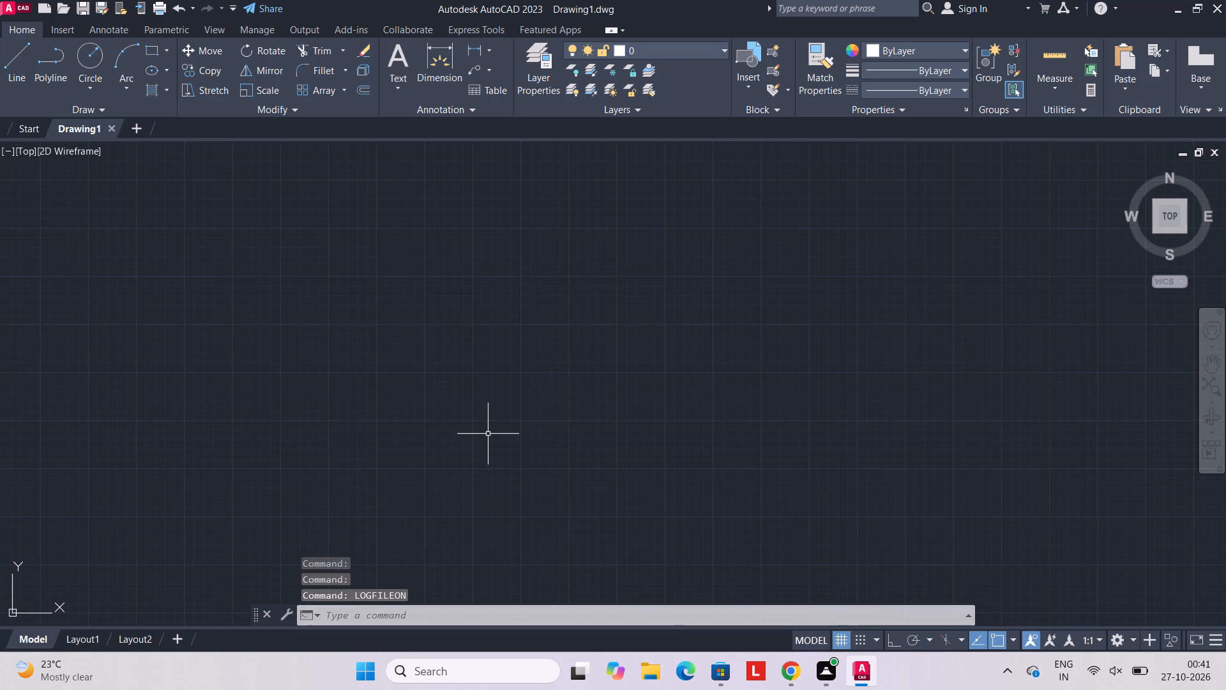
Draw a vertical line 78 units long, running downward in the empty model space with Ortho mode on.
click(14, 57)
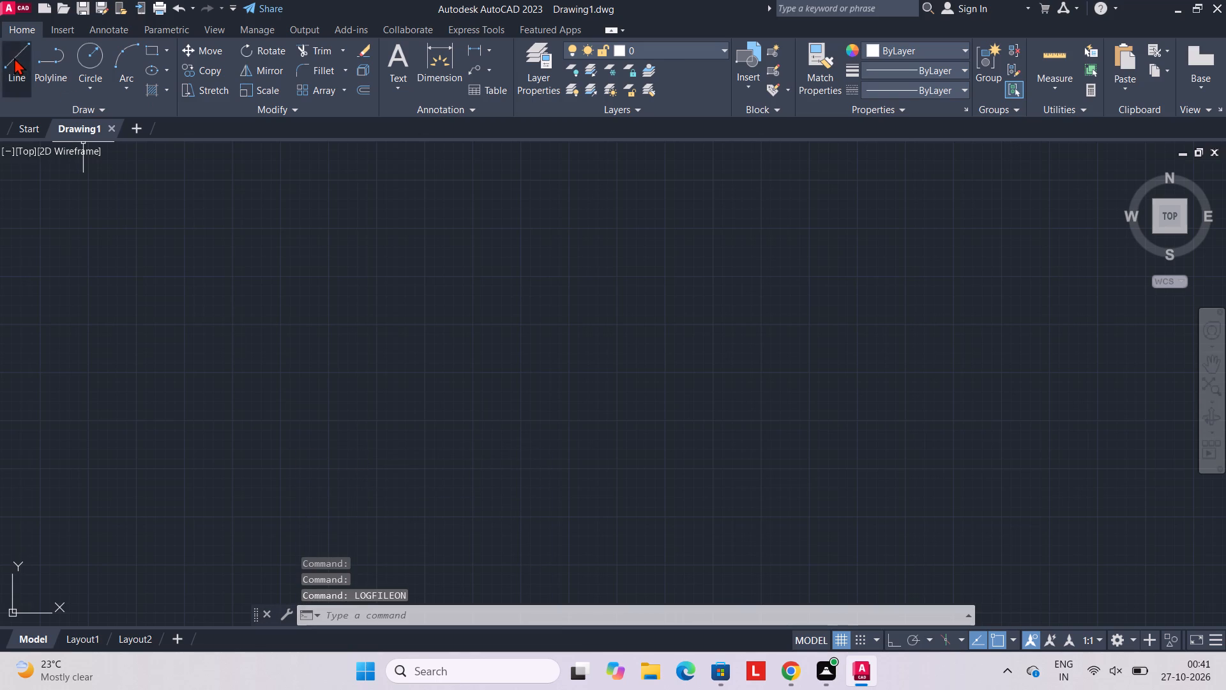
click(533, 215)
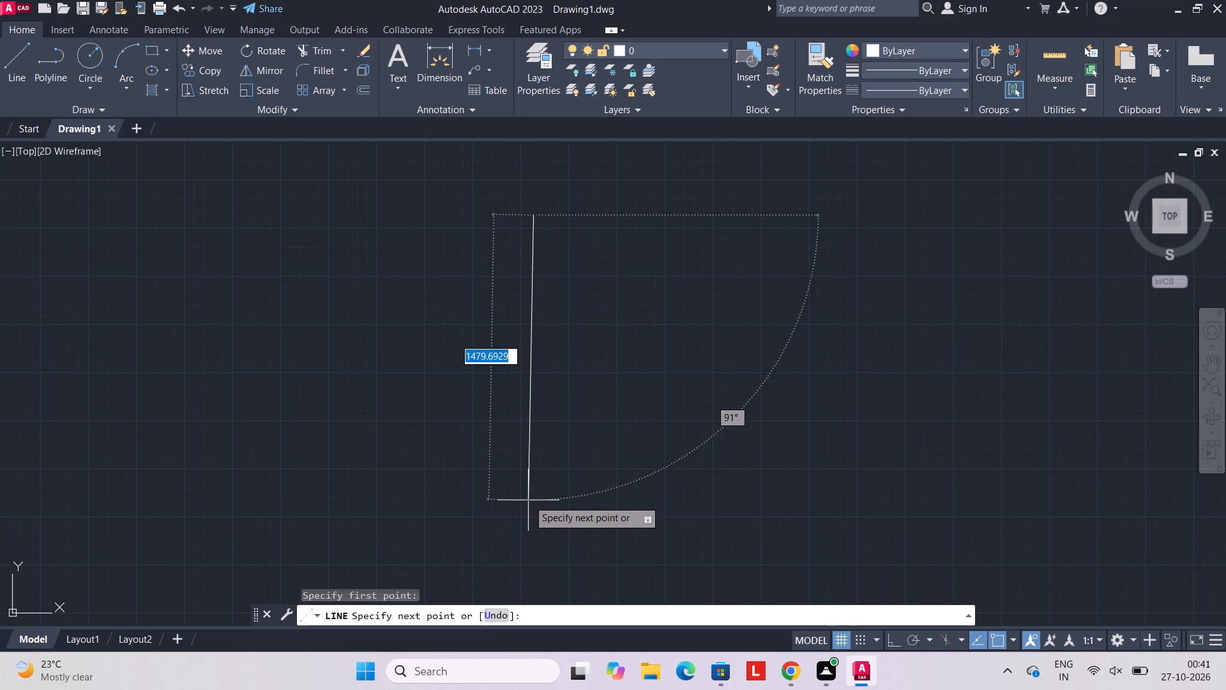
key(F8)
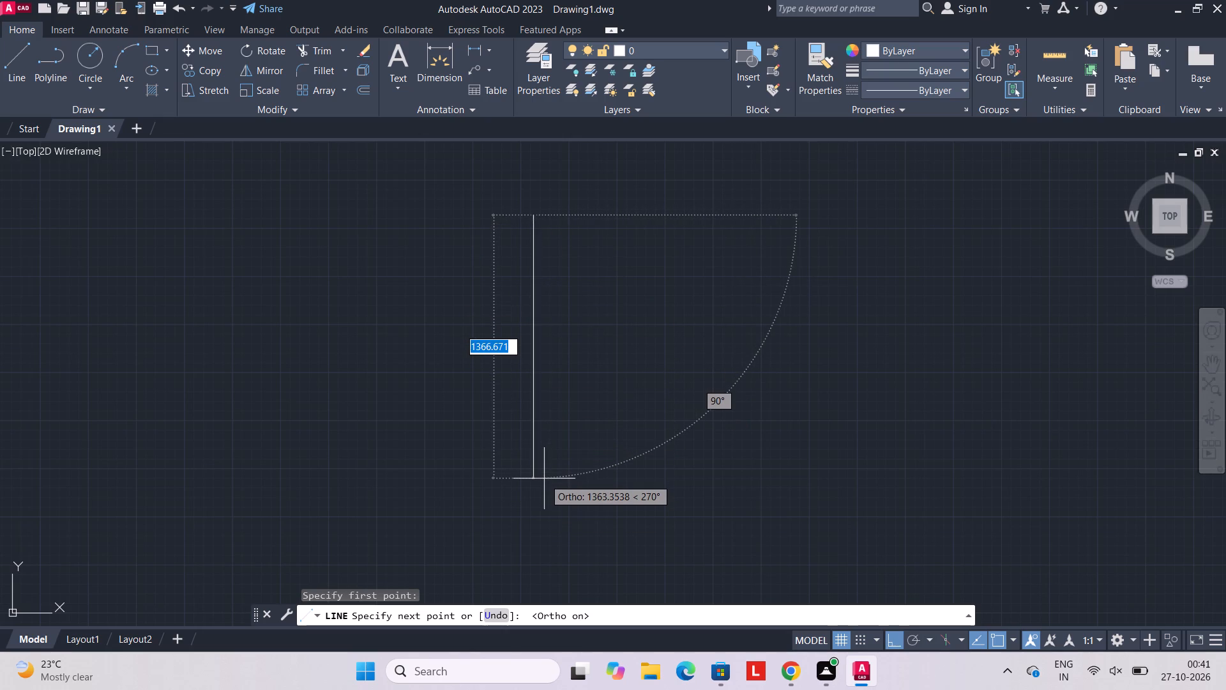
text(78)
key(Return)
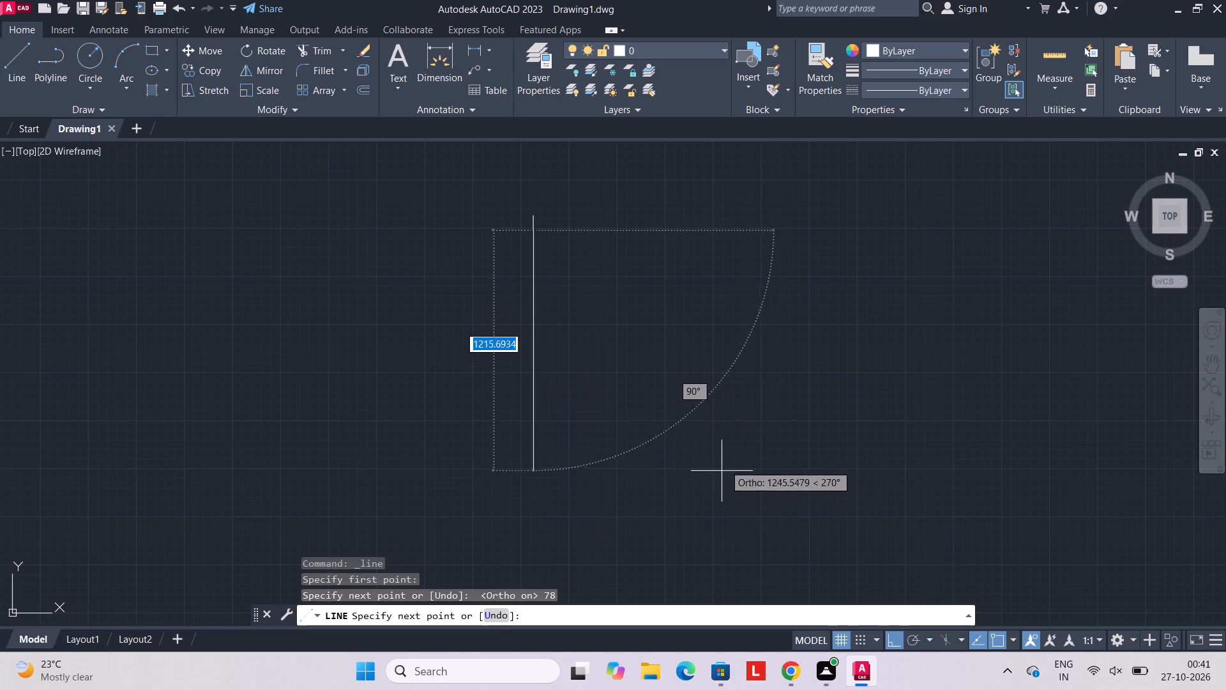
key(Escape)
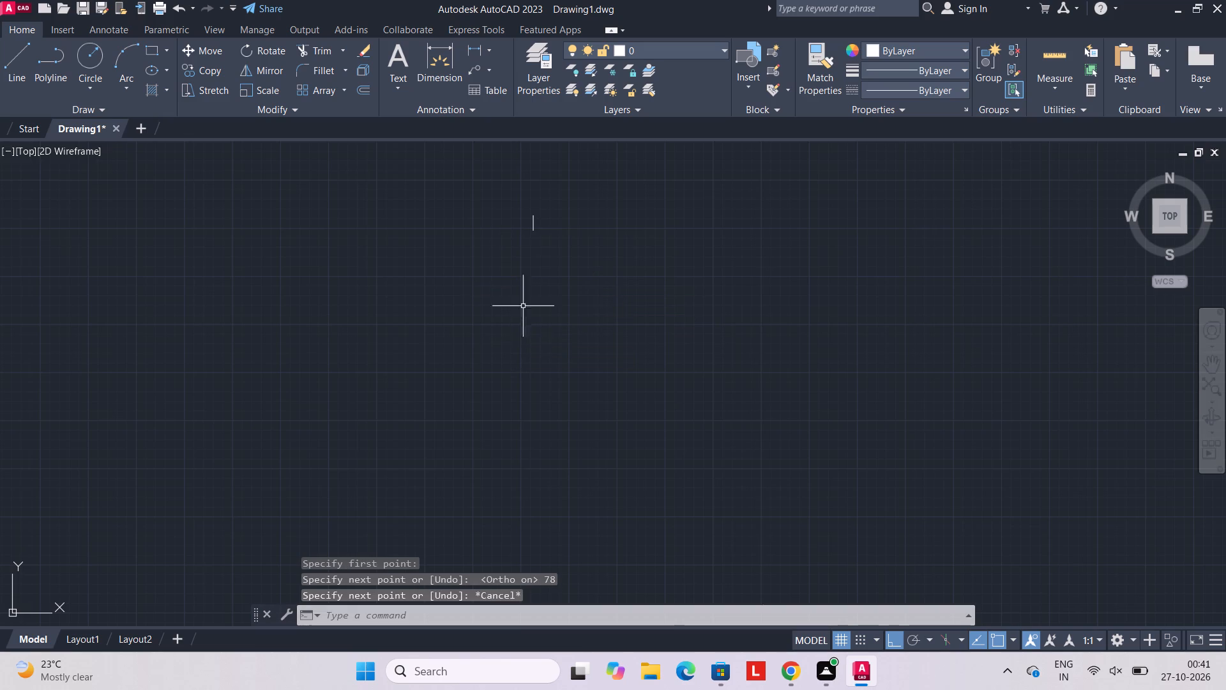
Draw a circle of diameter 8 centred on the upper end of the vertical line.
scroll(527, 273, up, 1)
scroll(570, 208, down, 2)
scroll(571, 211, up, 1)
middle_drag(580, 205, 602, 348)
scroll(599, 340, up, 2)
middle_drag(576, 309, 608, 327)
scroll(580, 302, up, 2)
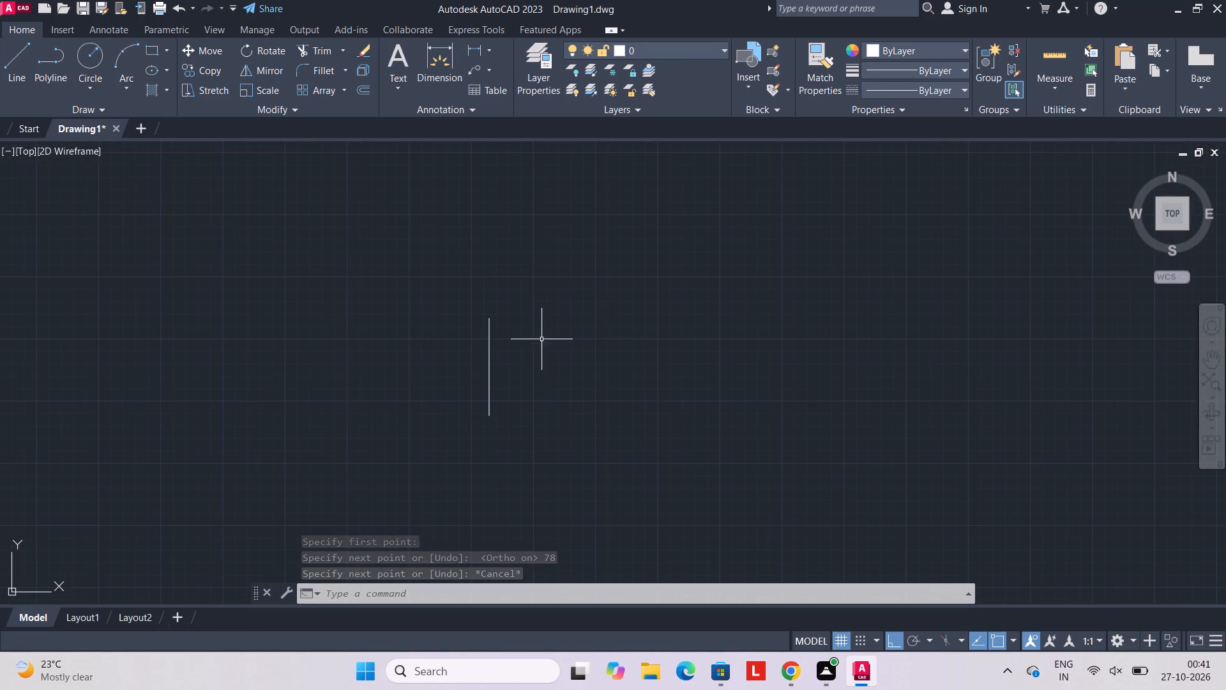
middle_drag(546, 342, 610, 305)
scroll(610, 305, up, 2)
middle_drag(469, 316, 584, 299)
scroll(589, 289, up, 2)
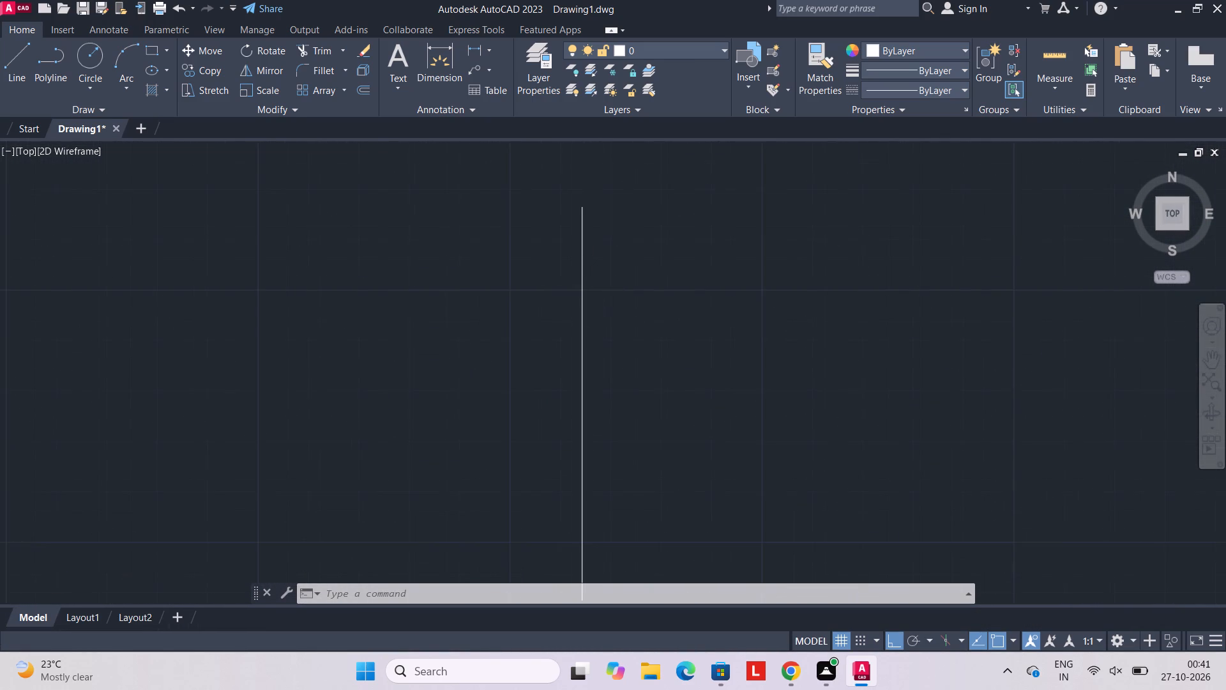
scroll(589, 289, down, 2)
middle_drag(589, 307, 584, 288)
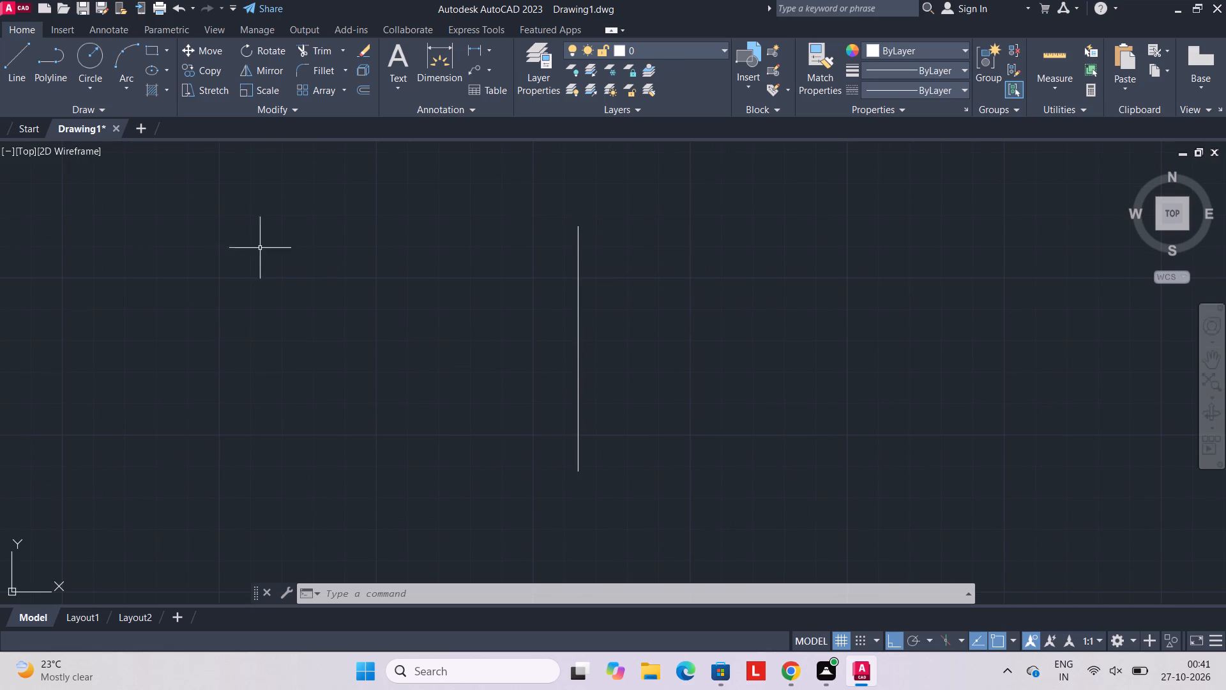
click(87, 82)
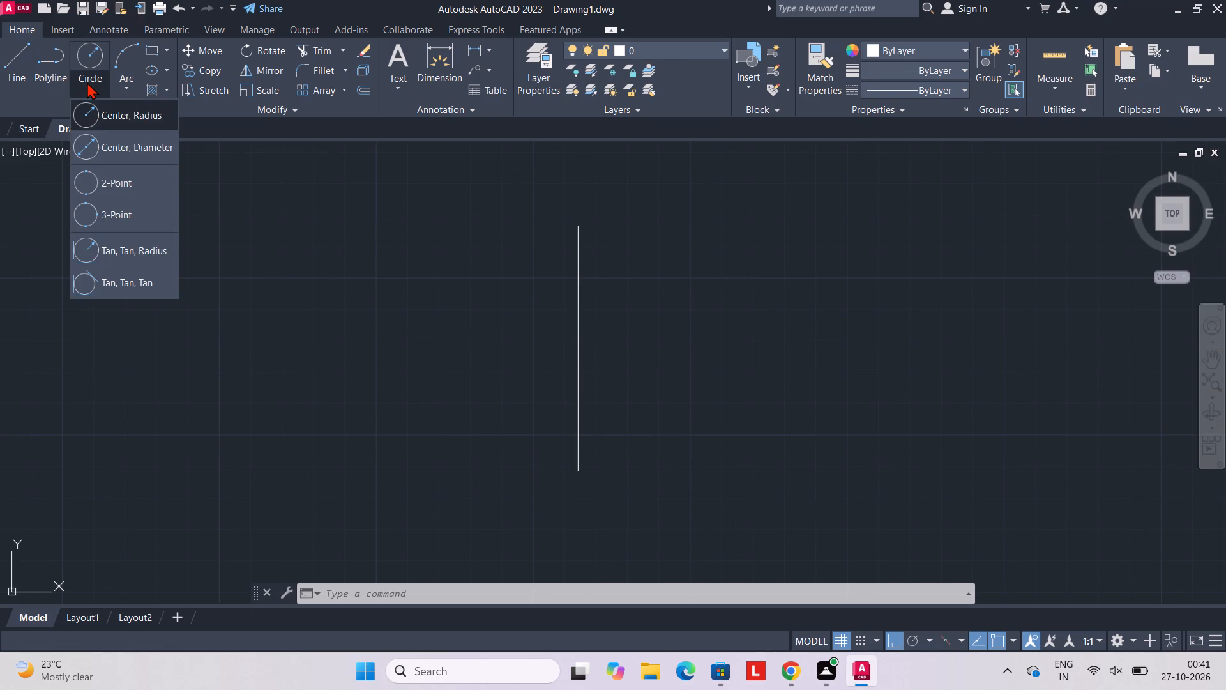
click(107, 139)
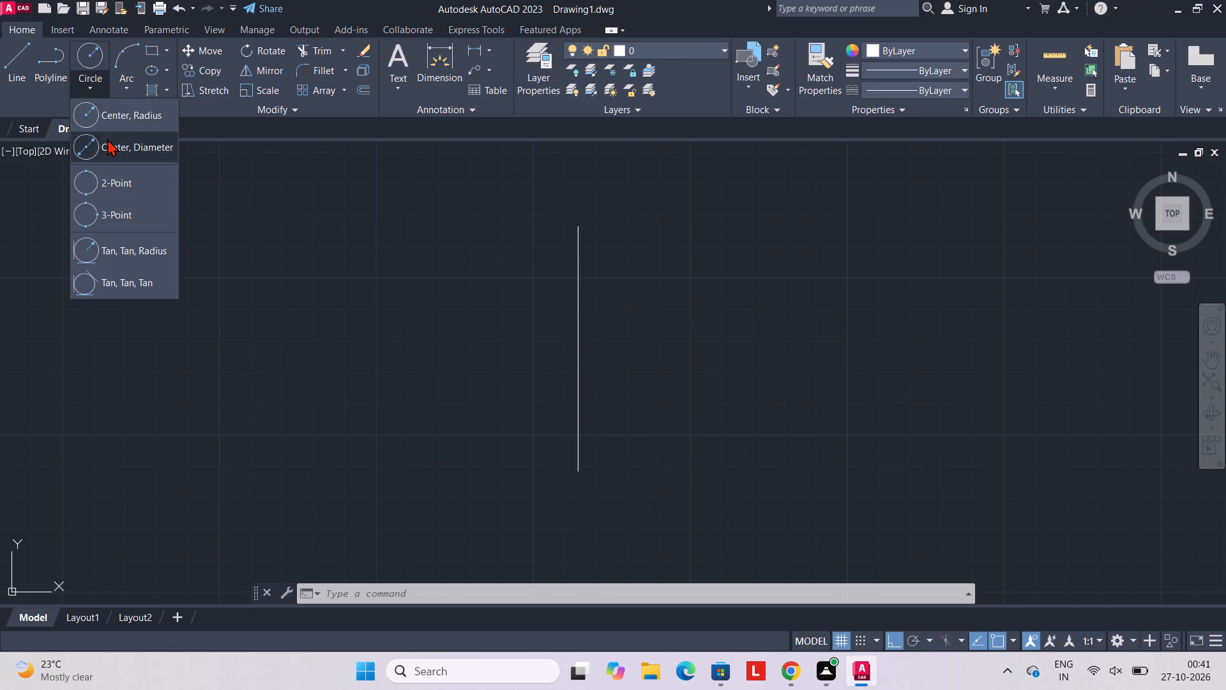
click(577, 226)
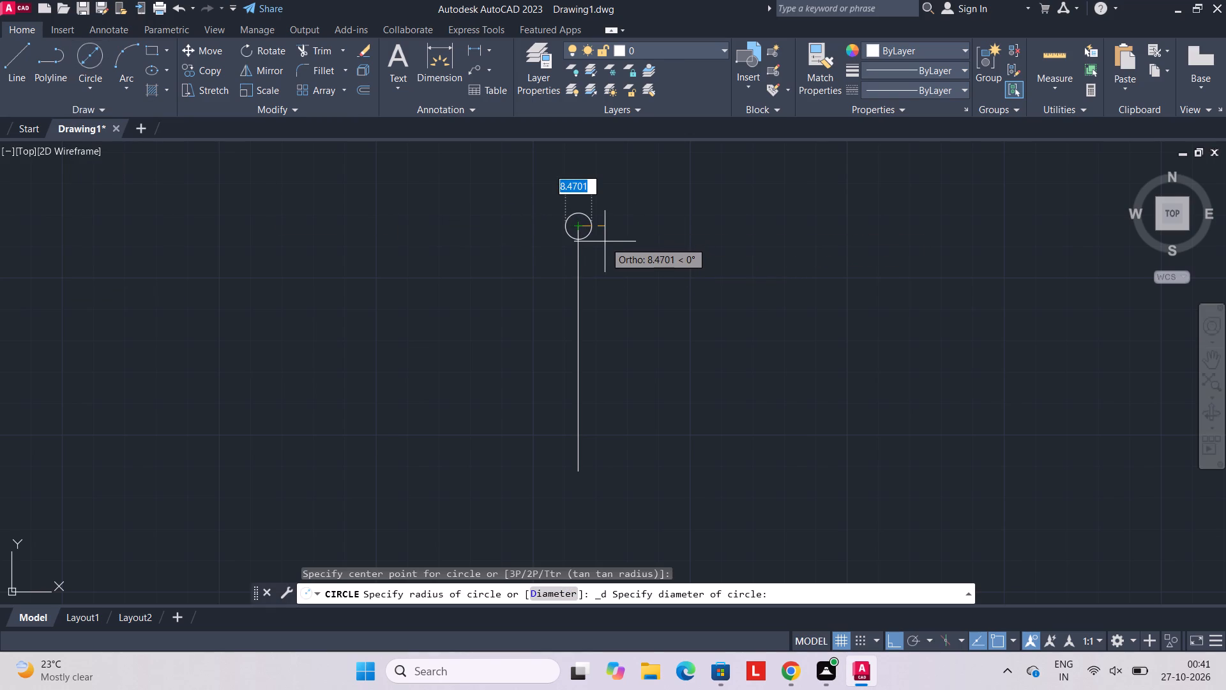
key(8)
key(Return)
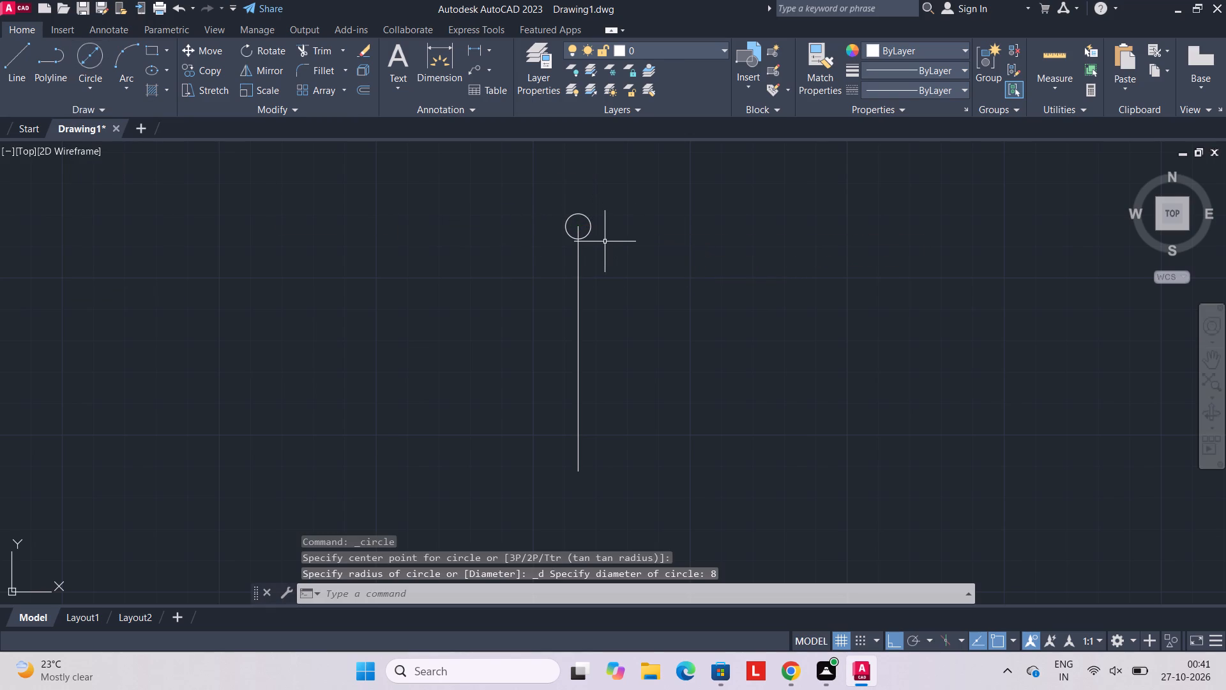
Draw a circle of diameter 8 centred on the lower end of the vertical line.
click(92, 56)
click(84, 88)
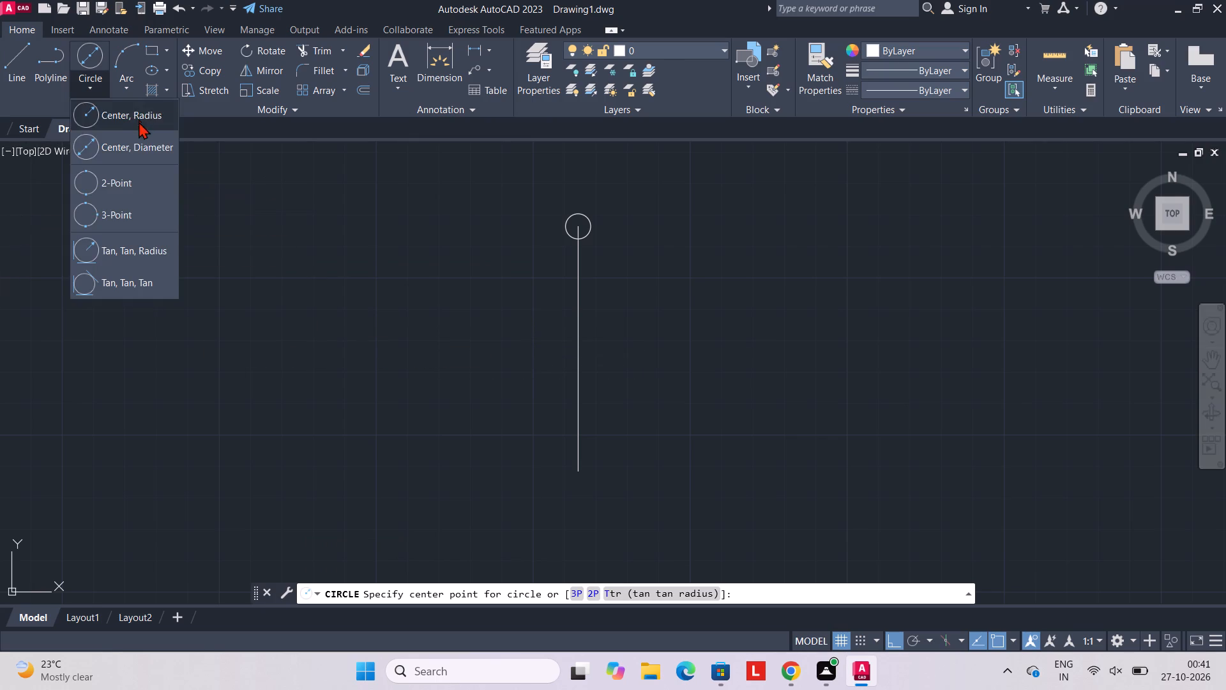
click(143, 139)
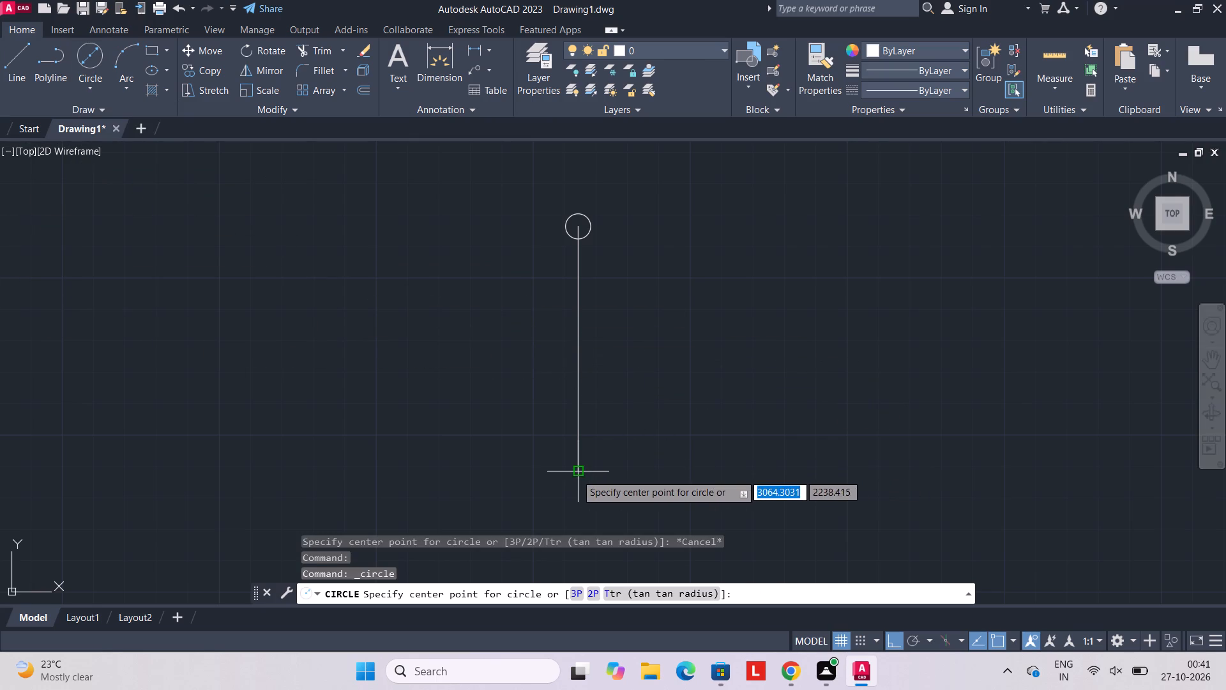
click(576, 474)
key(8)
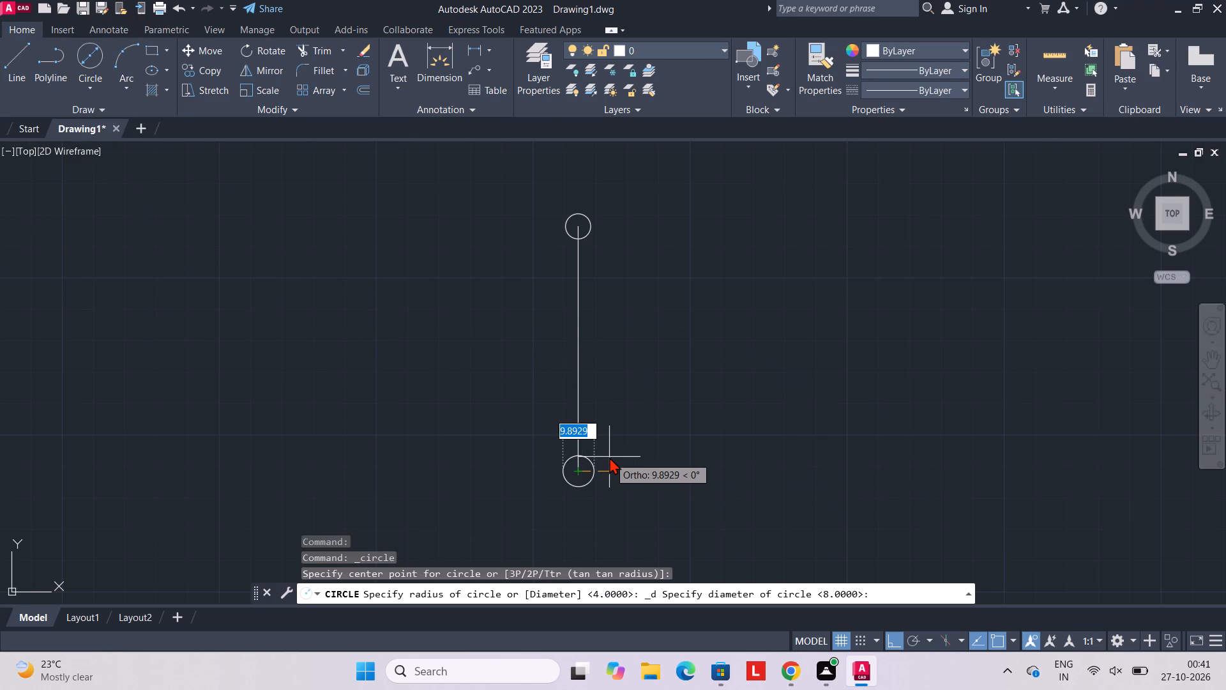
key(Return)
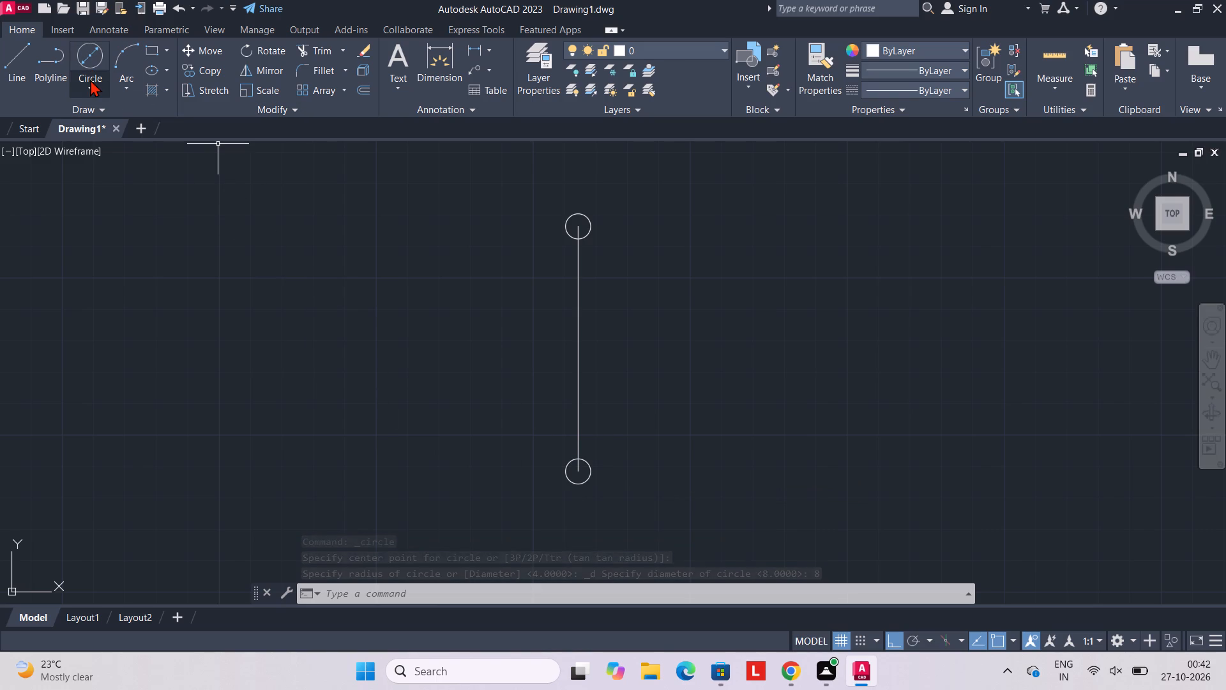
Draw a circle of diameter 24 around each of the two small circles, concentric with them.
click(95, 58)
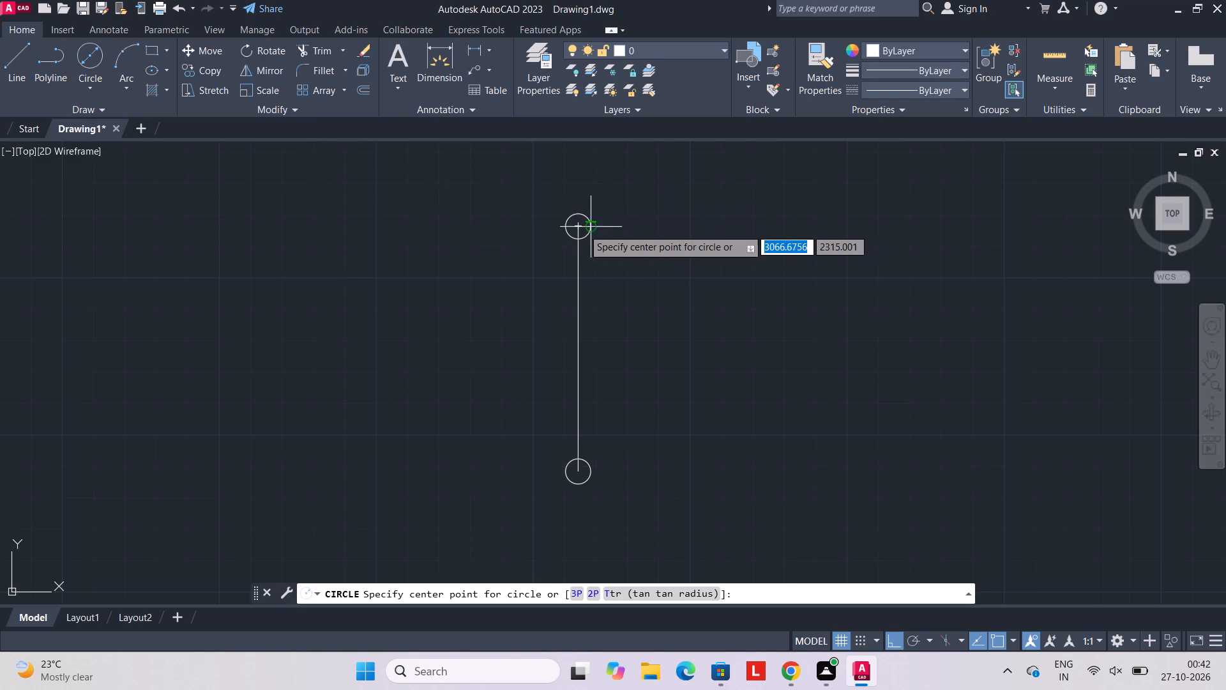
click(577, 227)
text(24)
key(Return)
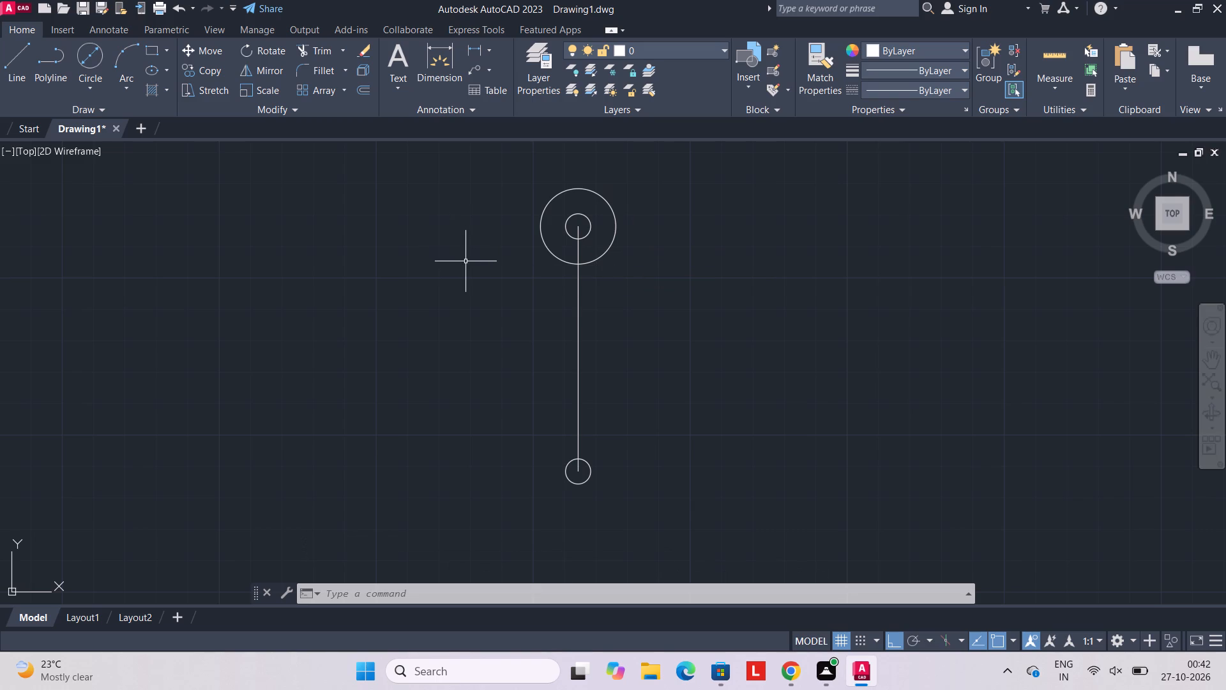
click(92, 61)
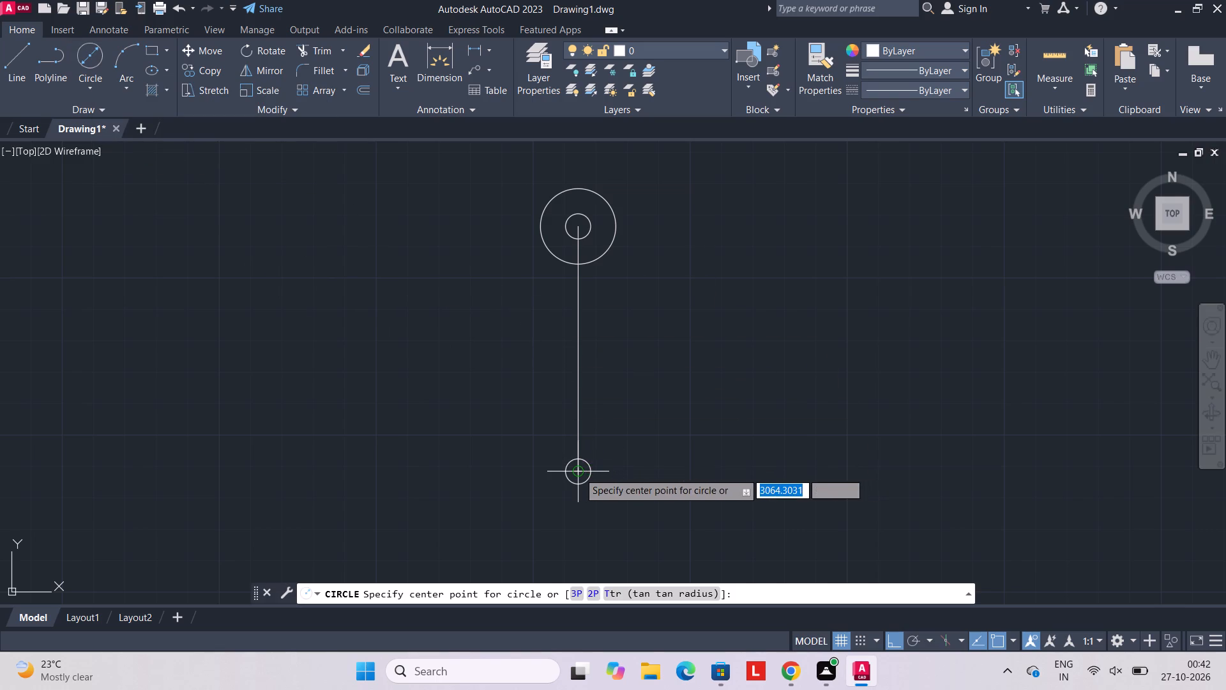
click(577, 472)
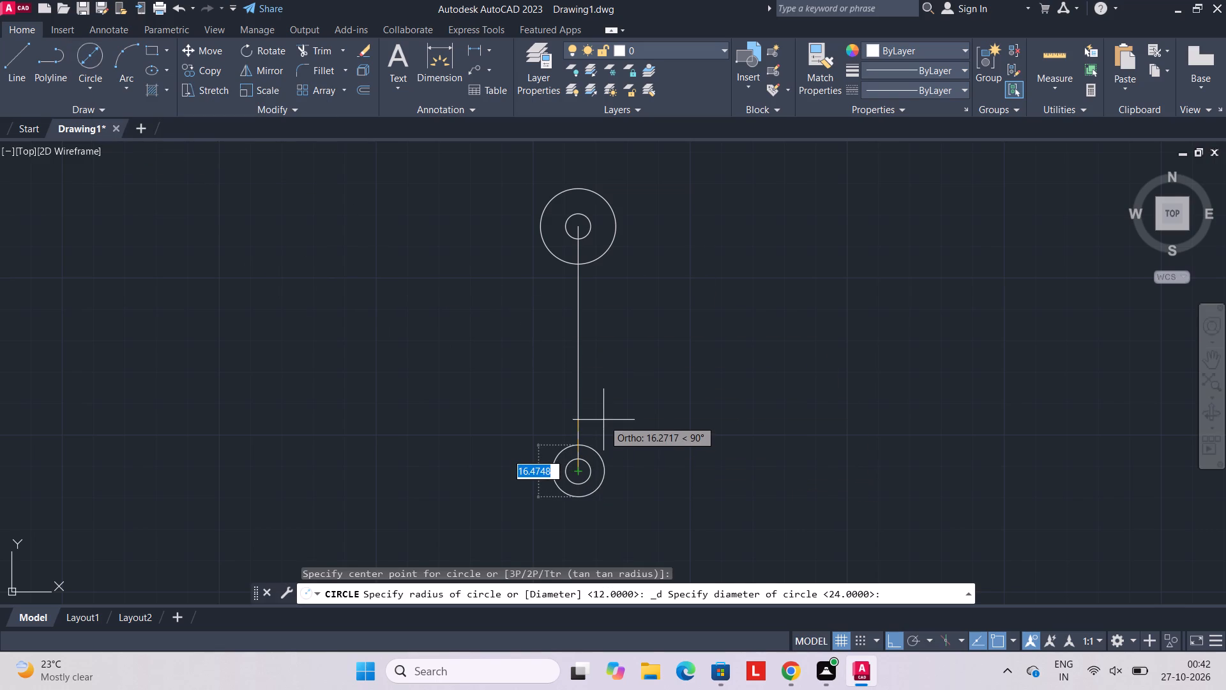
text(24)
key(Return)
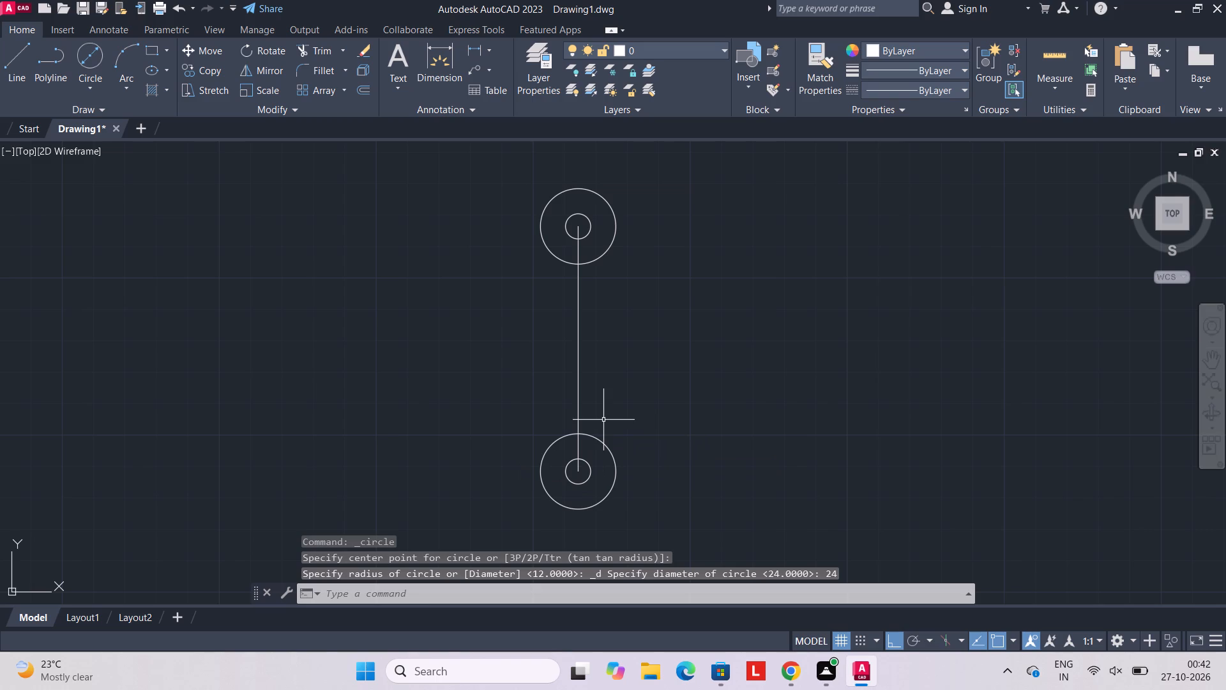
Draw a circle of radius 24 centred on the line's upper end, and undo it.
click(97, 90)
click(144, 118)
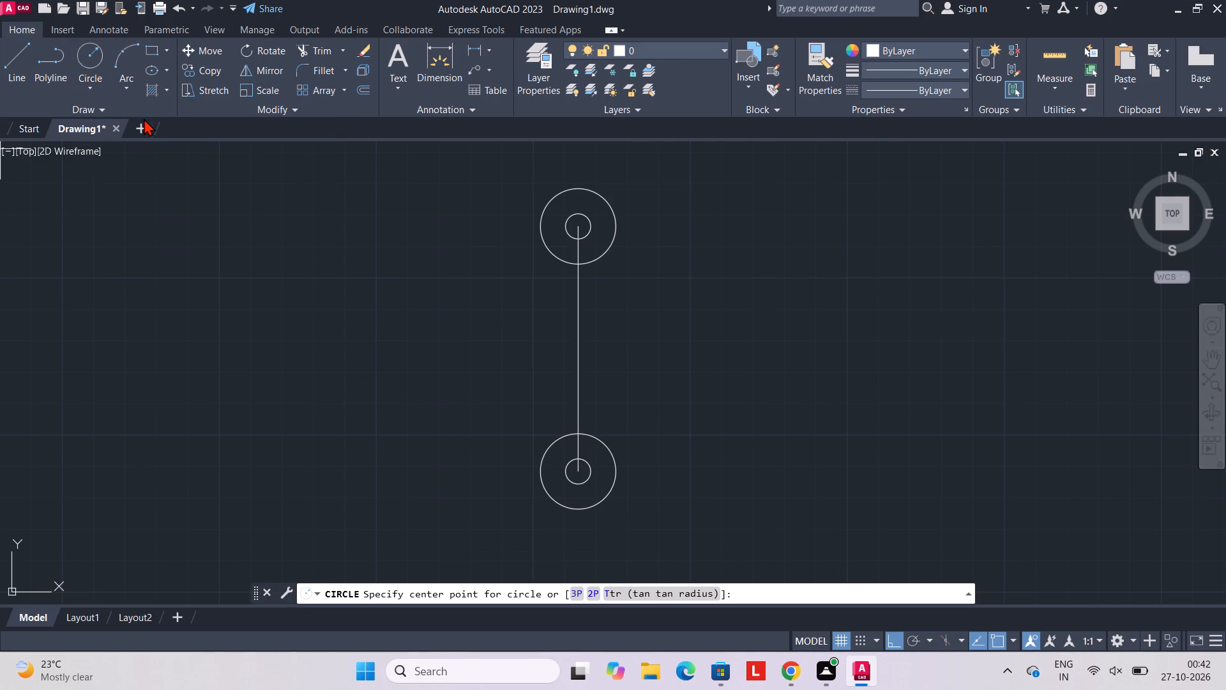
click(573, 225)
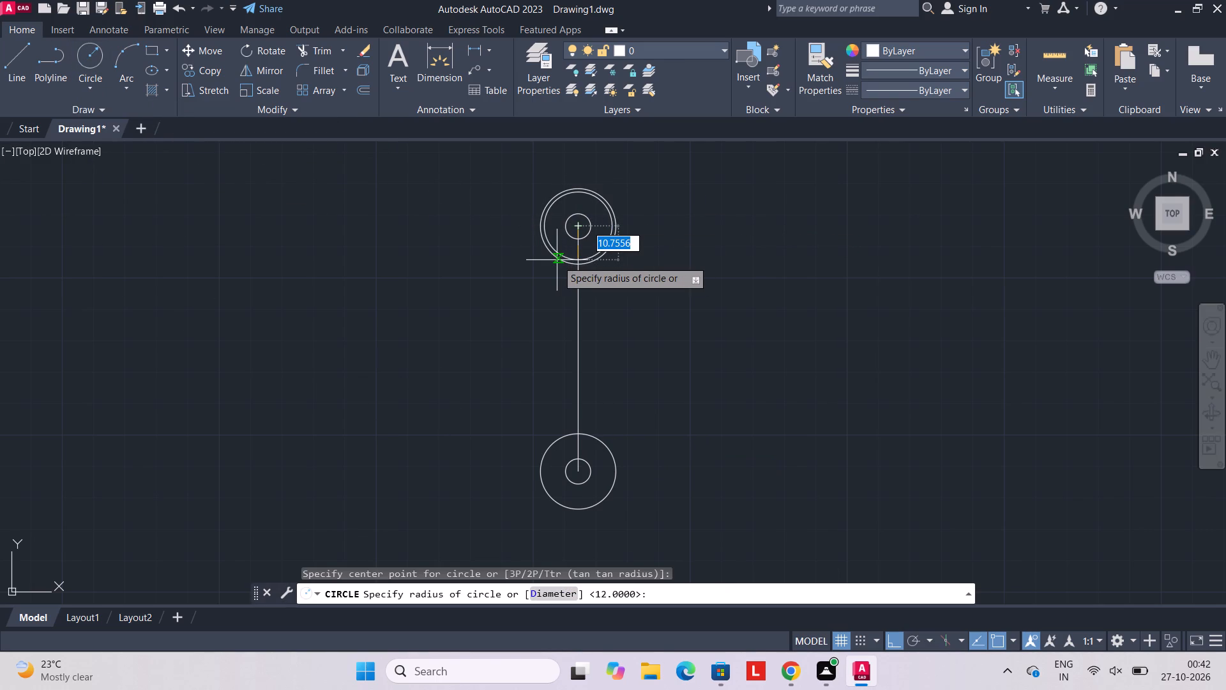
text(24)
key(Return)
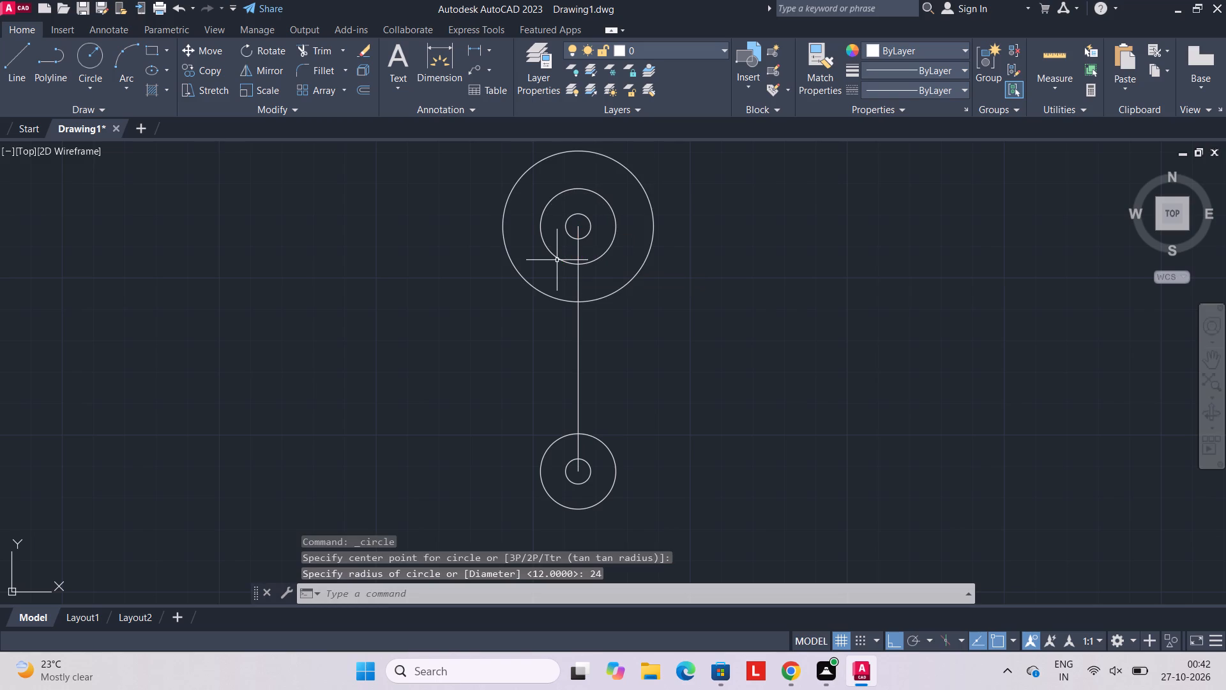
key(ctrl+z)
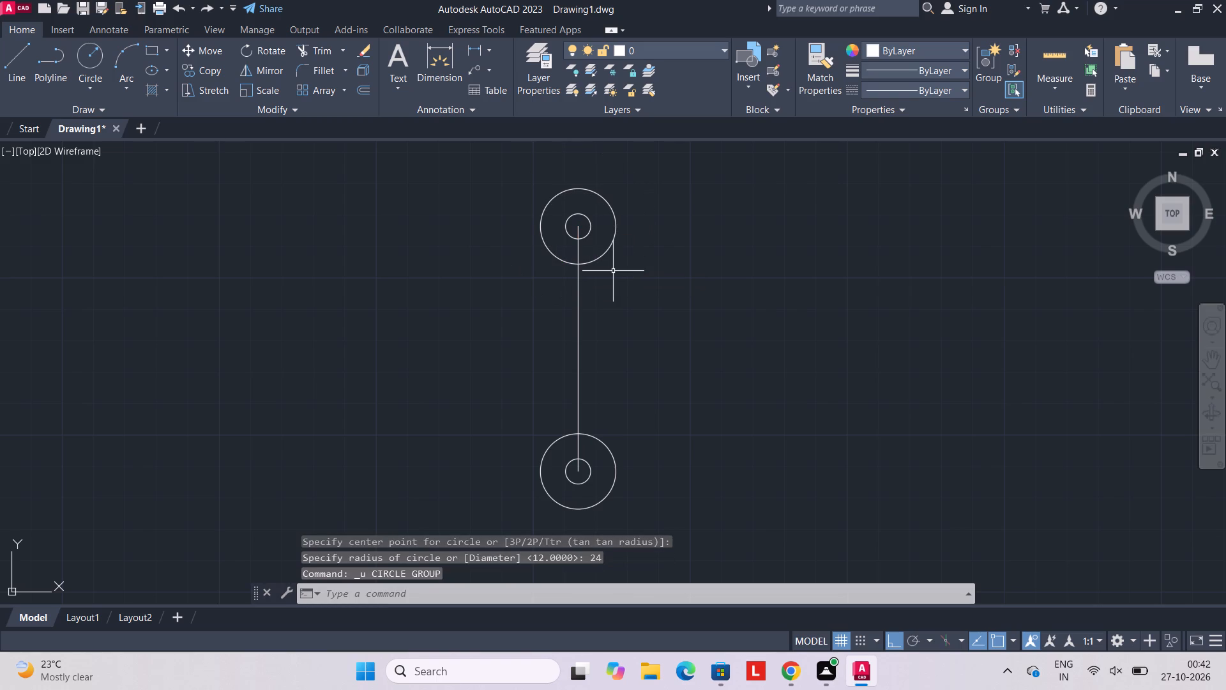
Draw a vertical line joining the left quadrants of the upper and lower 24-diameter circles.
click(10, 68)
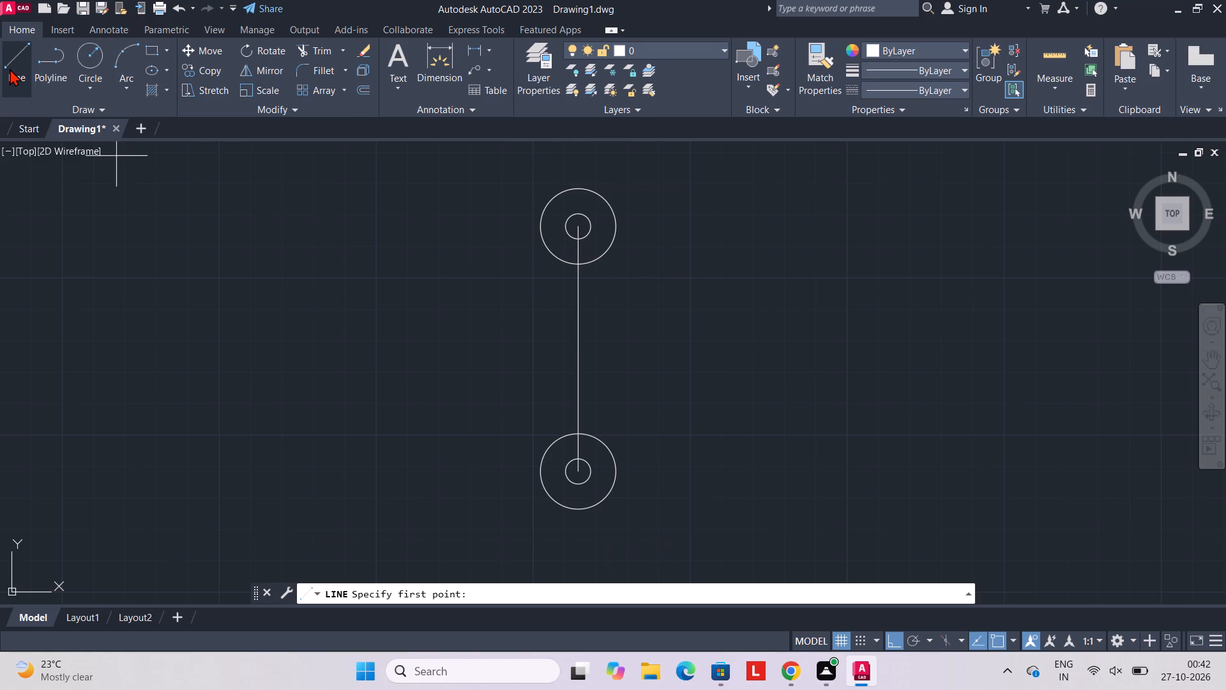
click(539, 227)
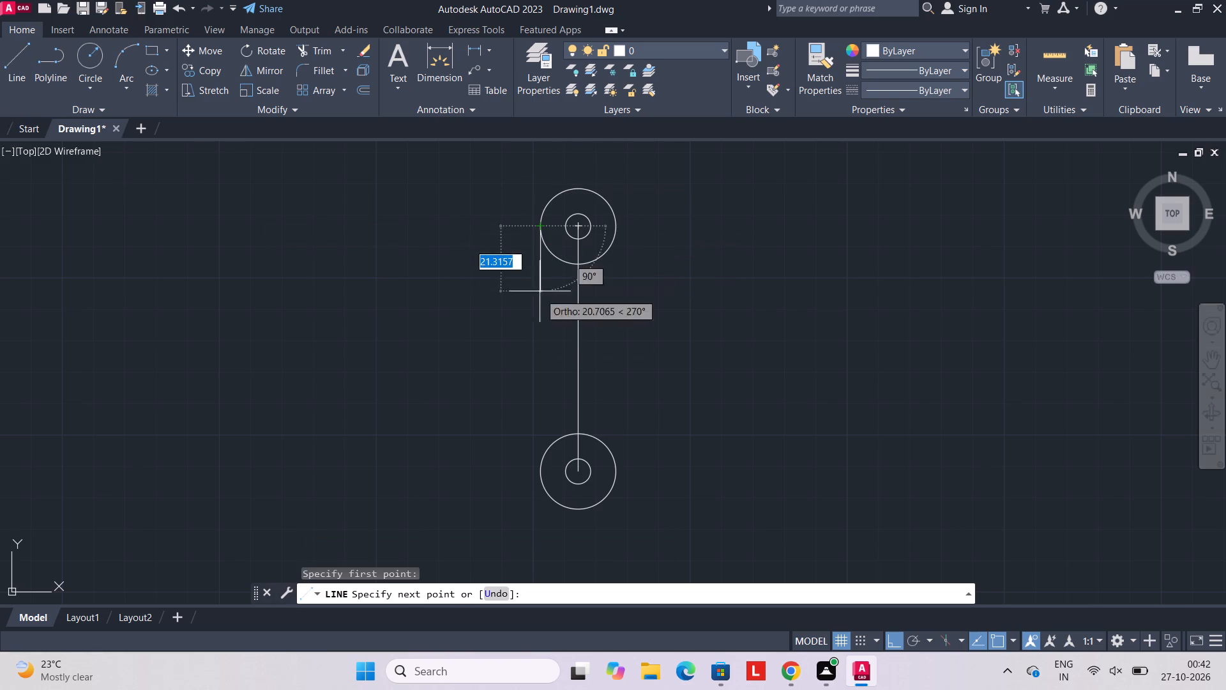
click(538, 470)
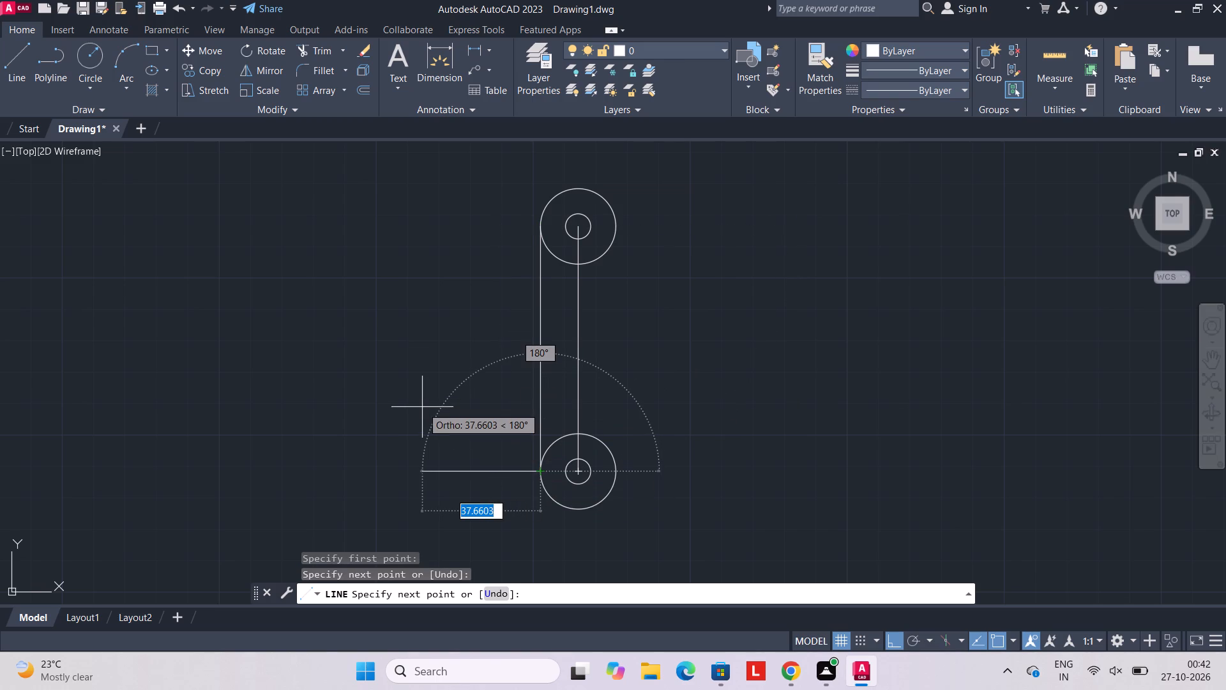
key(Escape)
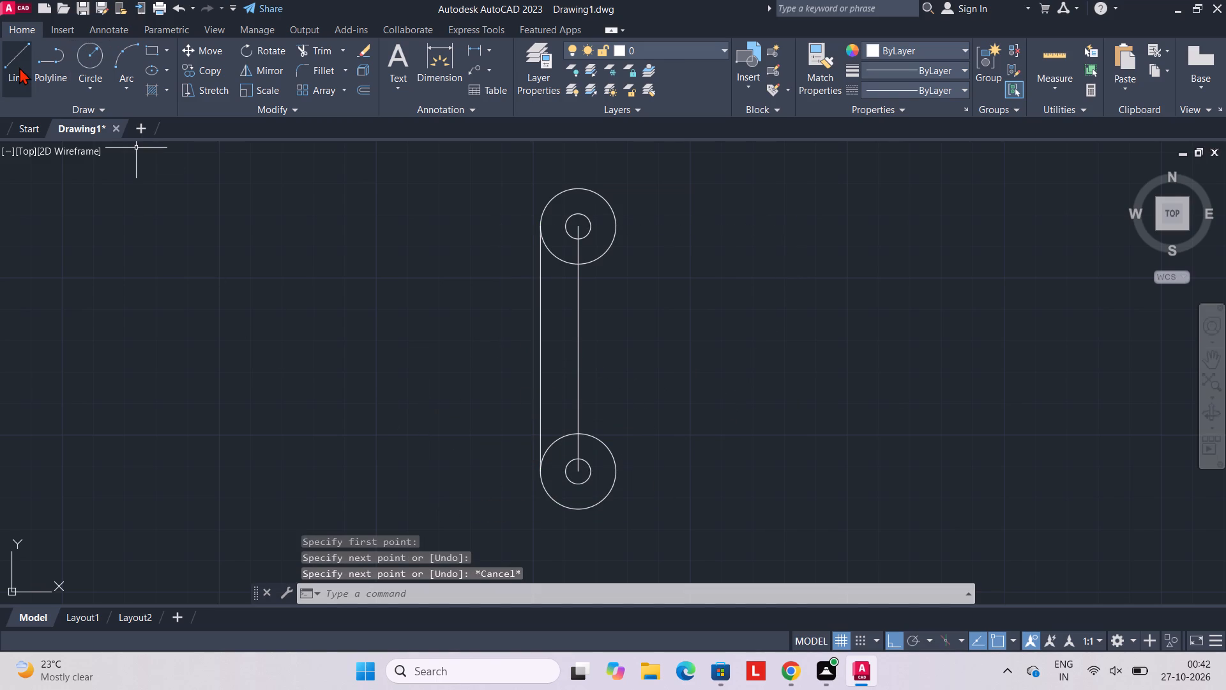
Draw a vertical line joining the right quadrants of the upper and lower 24-diameter circles.
click(19, 67)
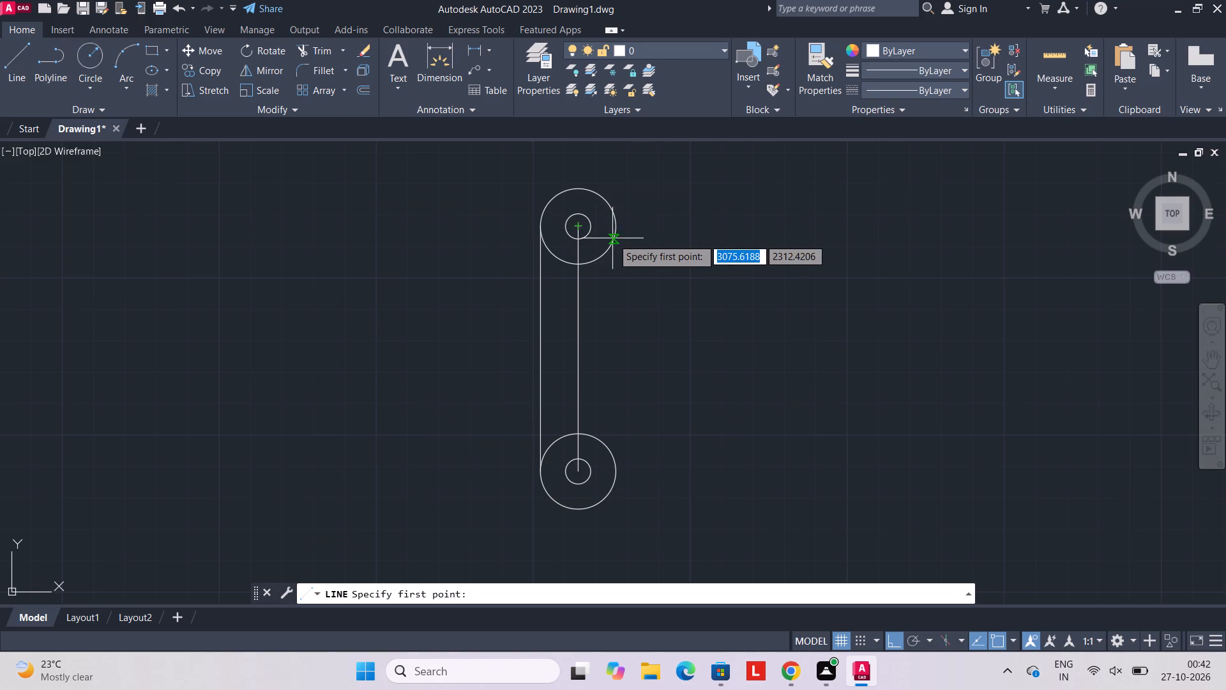
click(616, 227)
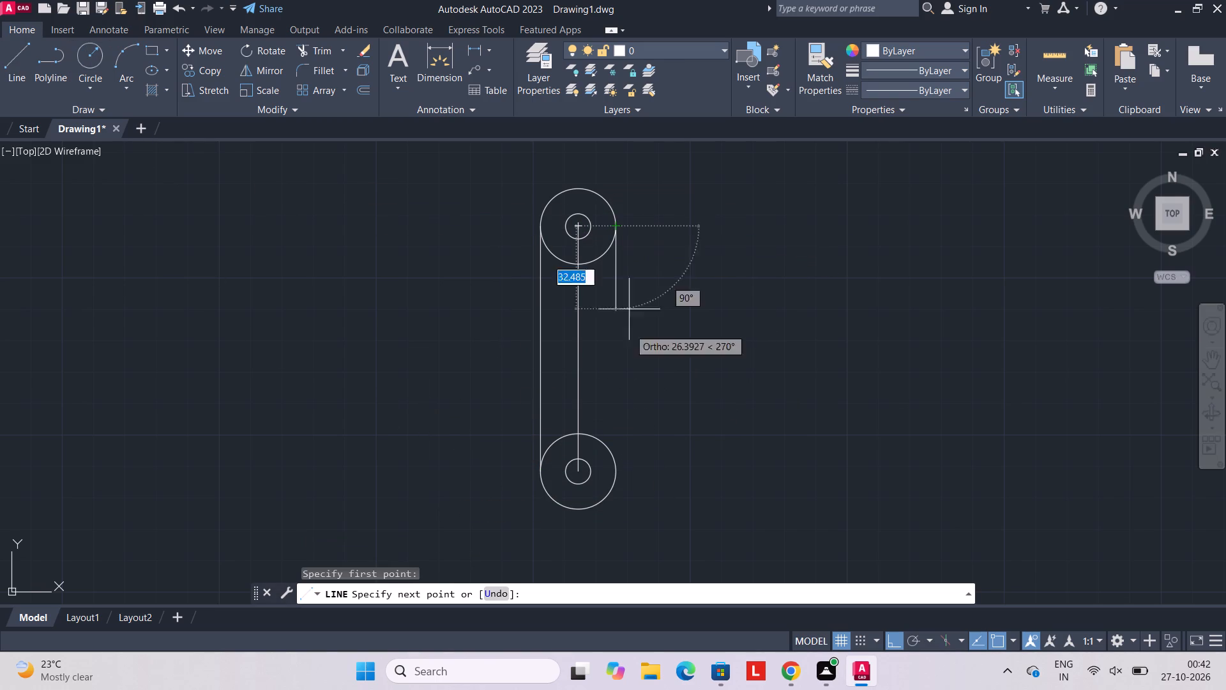
click(612, 471)
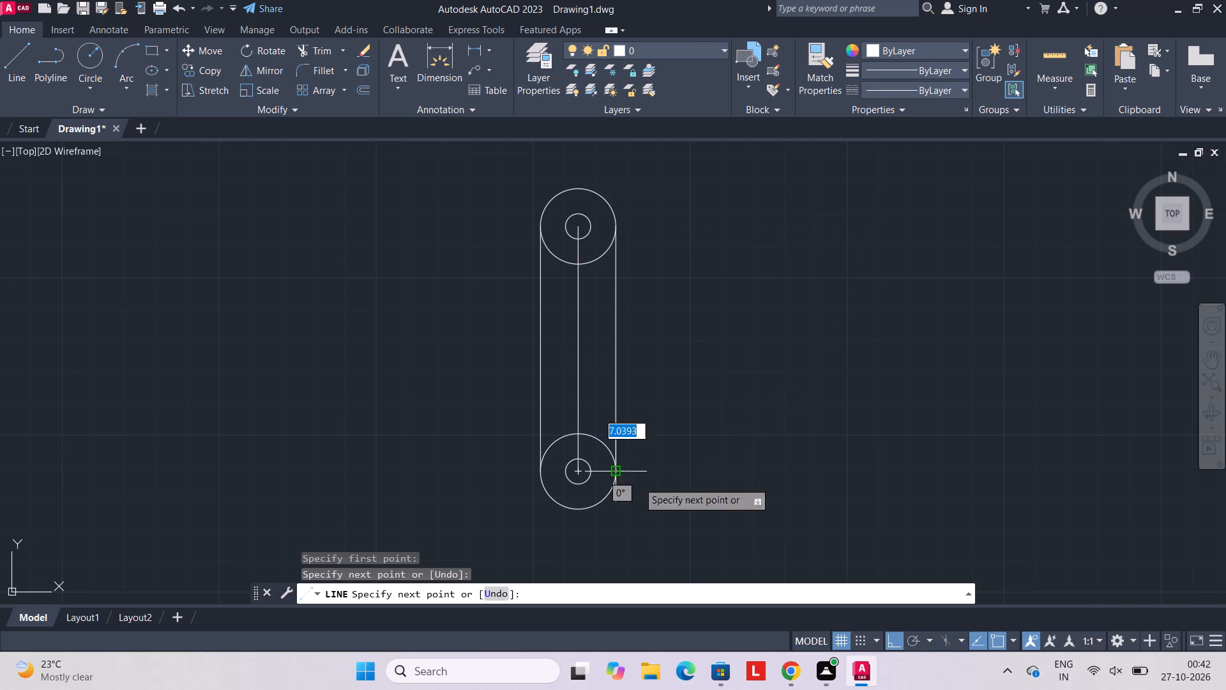
key(Escape)
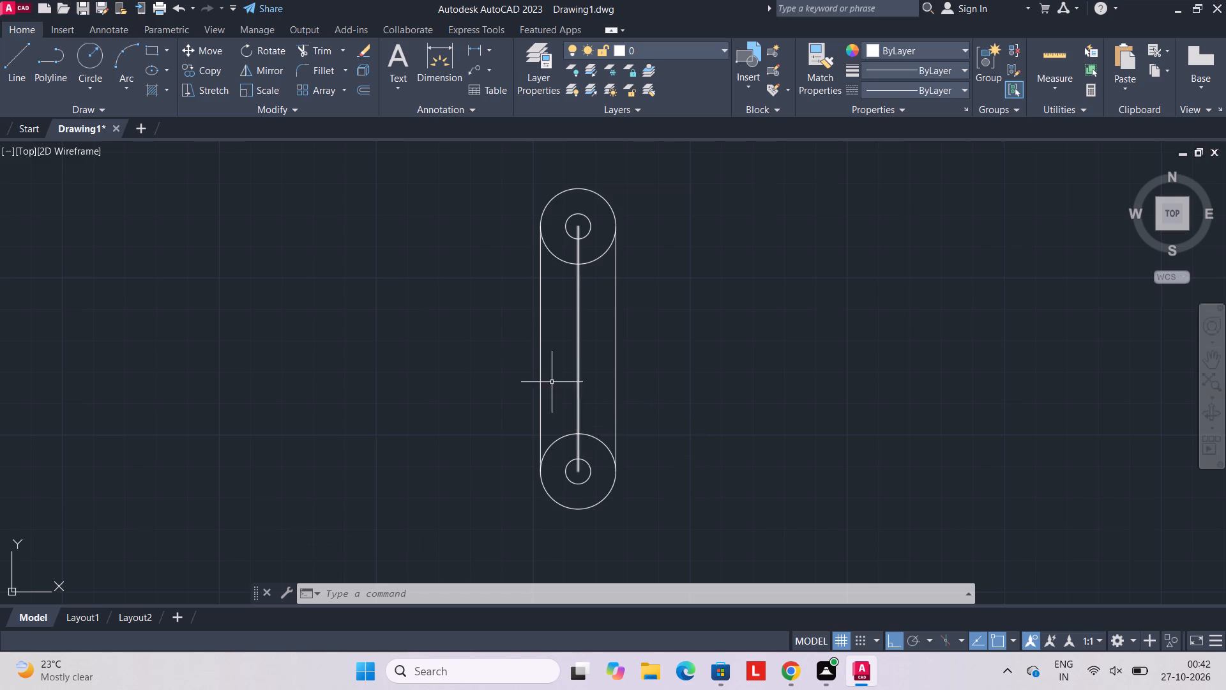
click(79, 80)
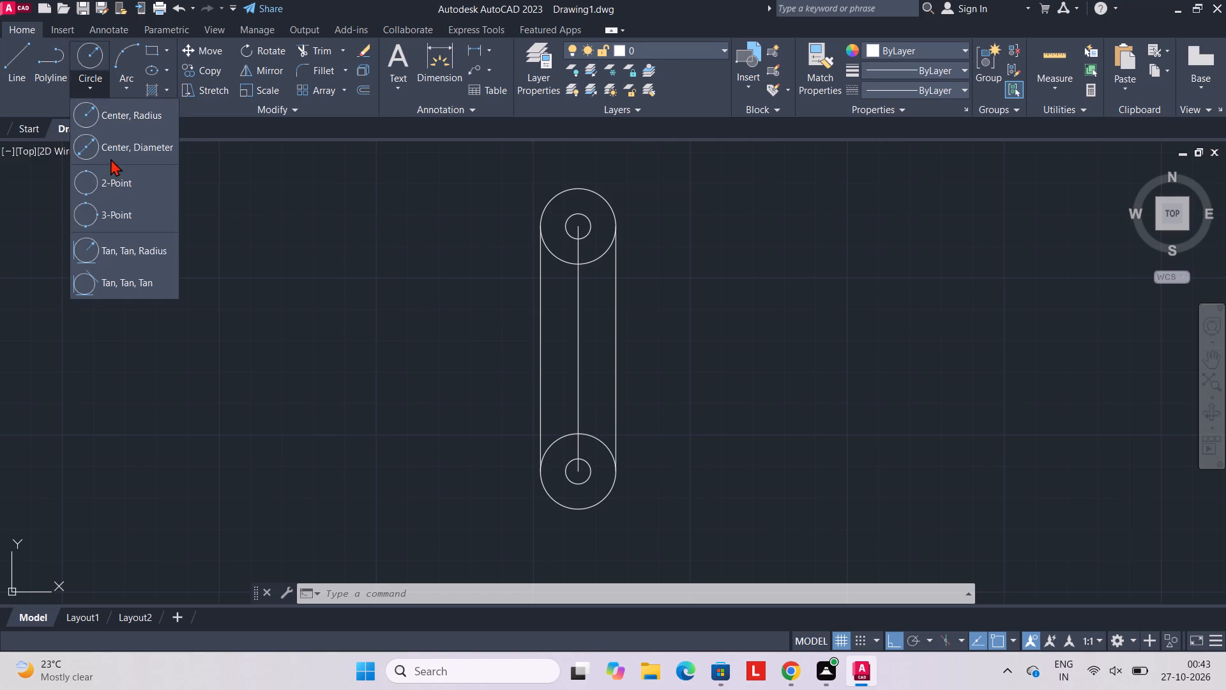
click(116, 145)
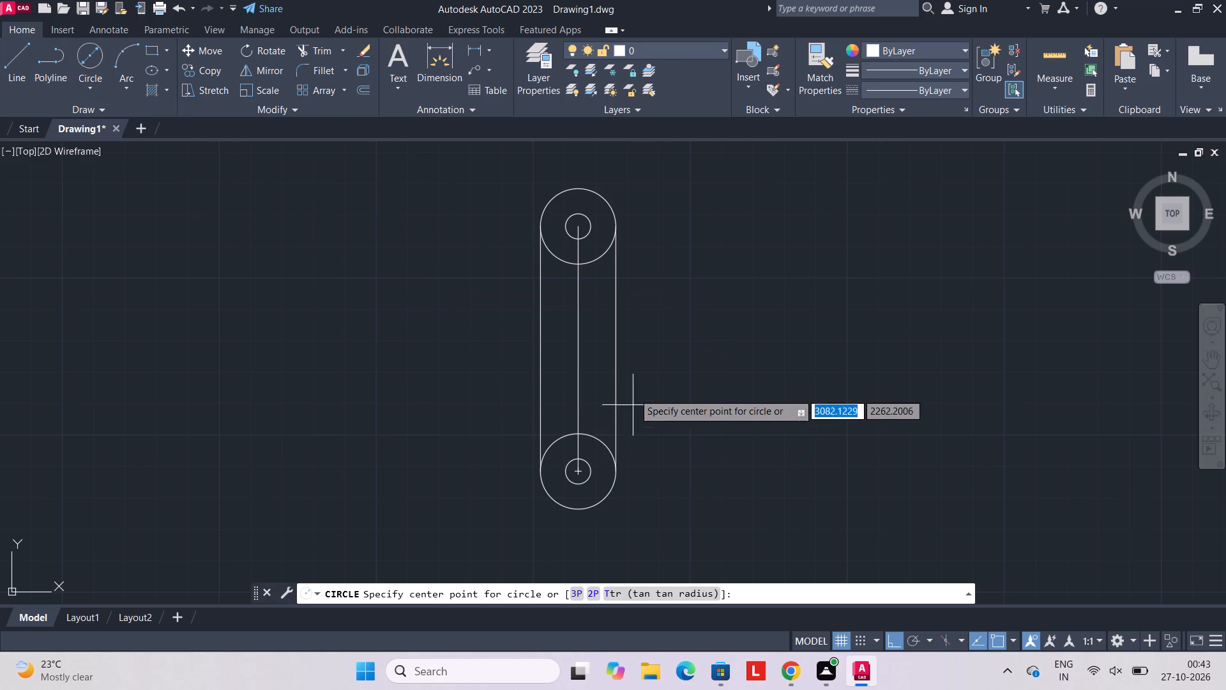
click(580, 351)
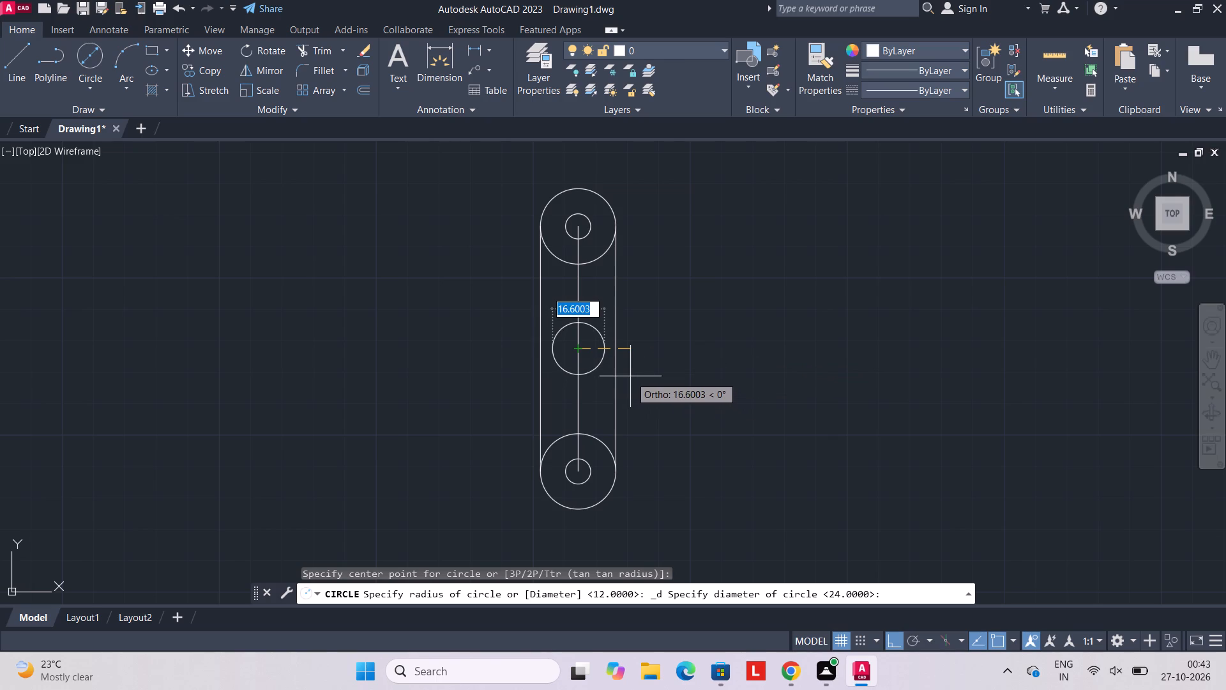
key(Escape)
Load the ACAD_ISO02W100 (ISO dash) linetype into the drawing.
click(960, 89)
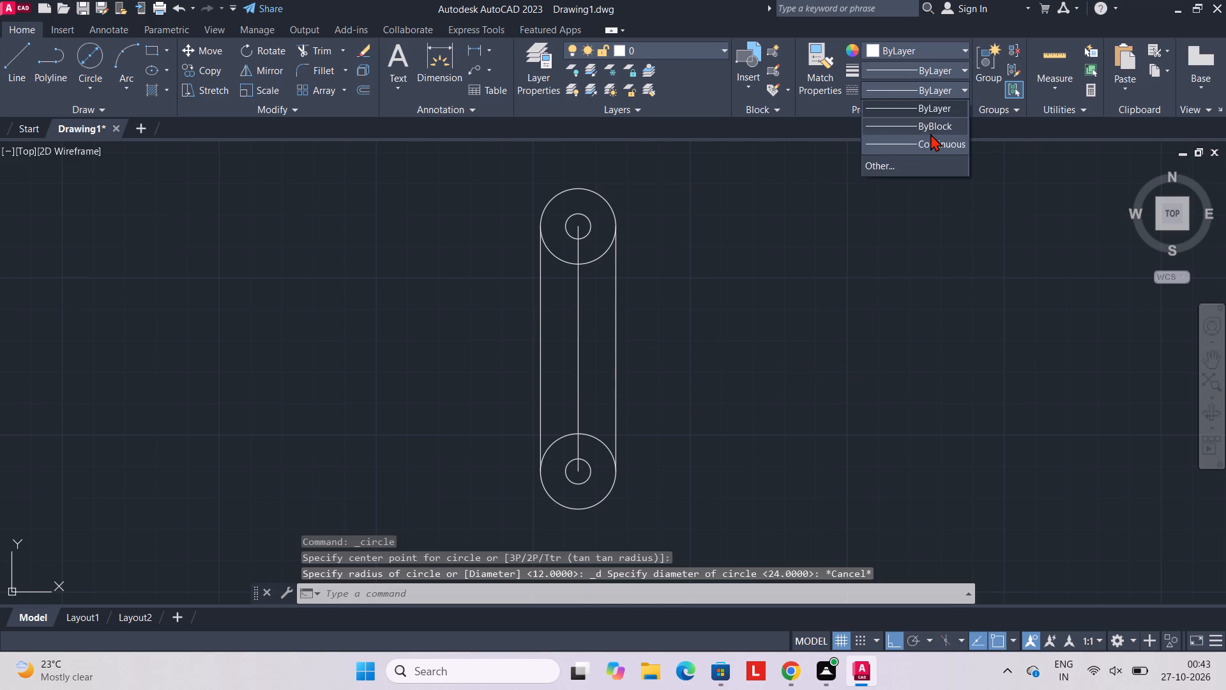
click(907, 160)
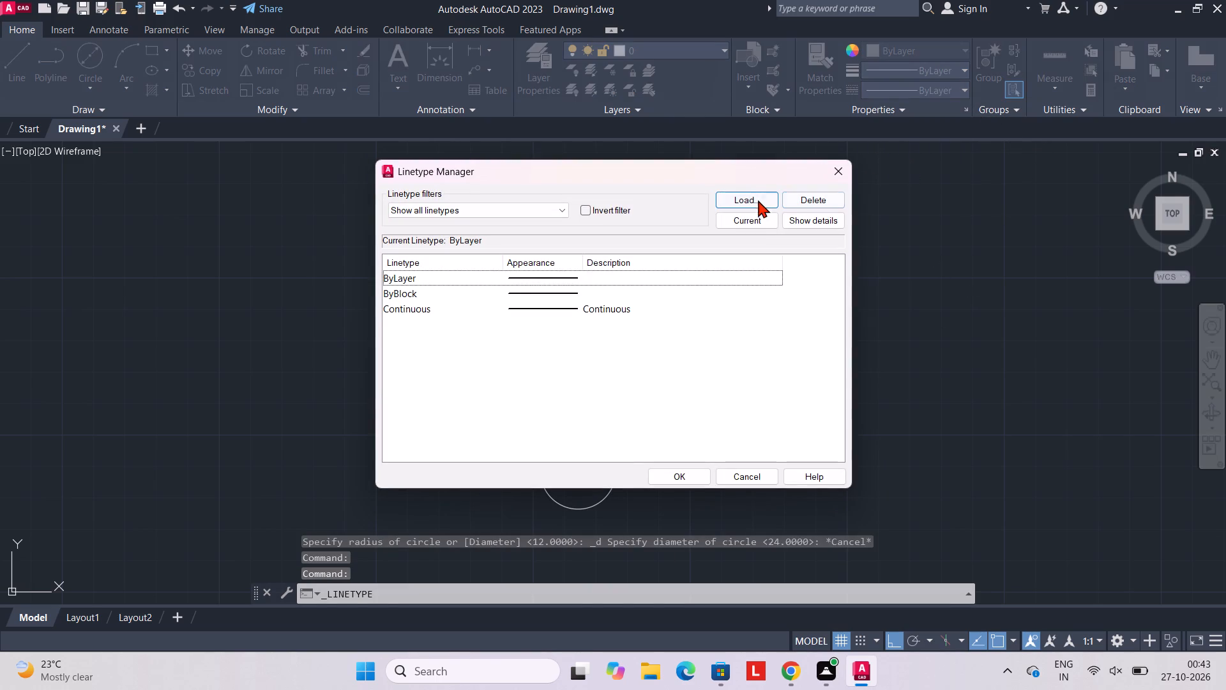
click(757, 202)
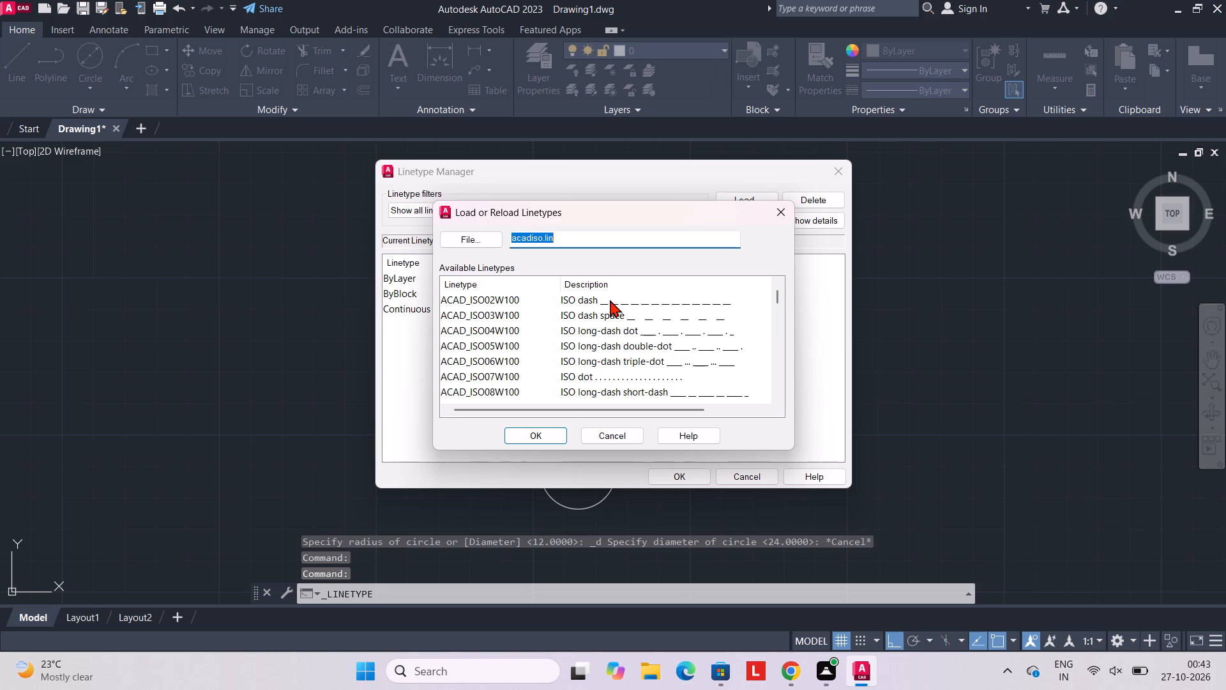
click(610, 300)
click(547, 436)
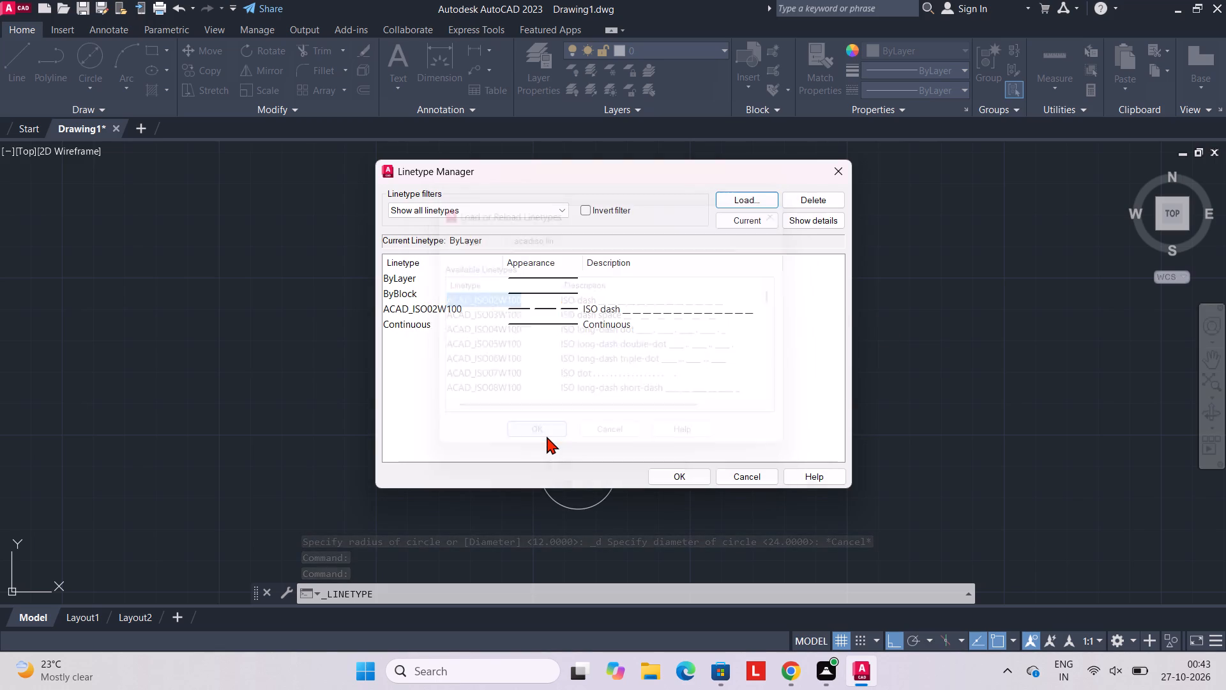
click(676, 479)
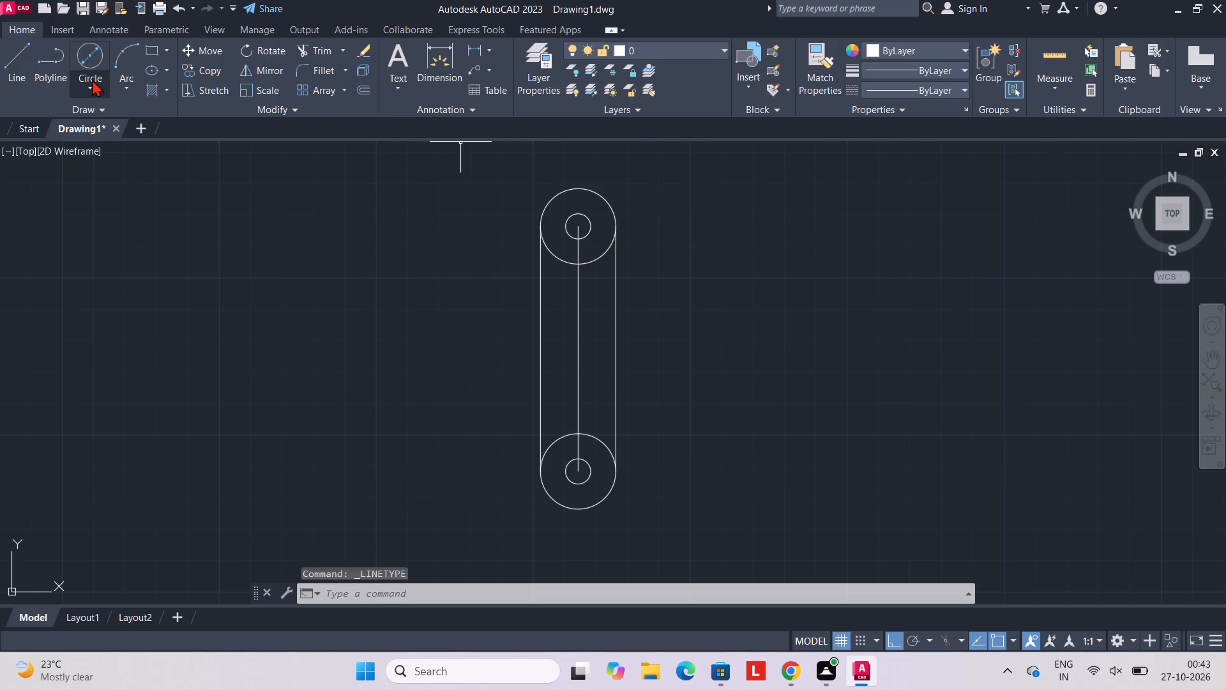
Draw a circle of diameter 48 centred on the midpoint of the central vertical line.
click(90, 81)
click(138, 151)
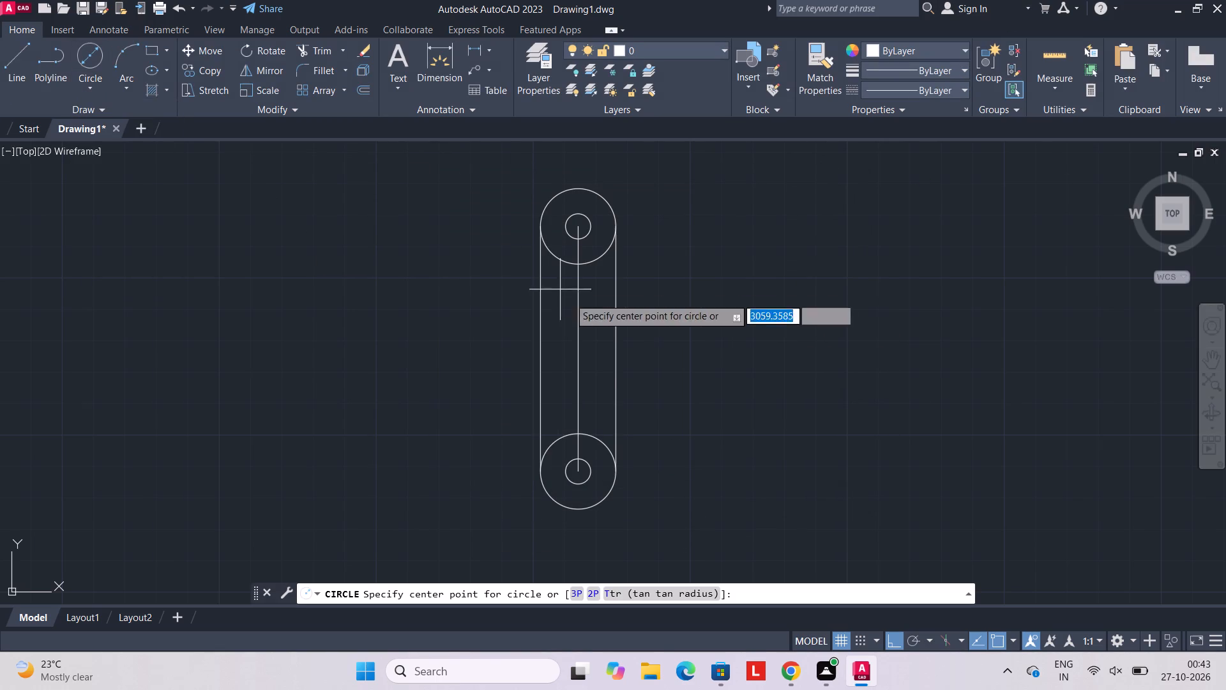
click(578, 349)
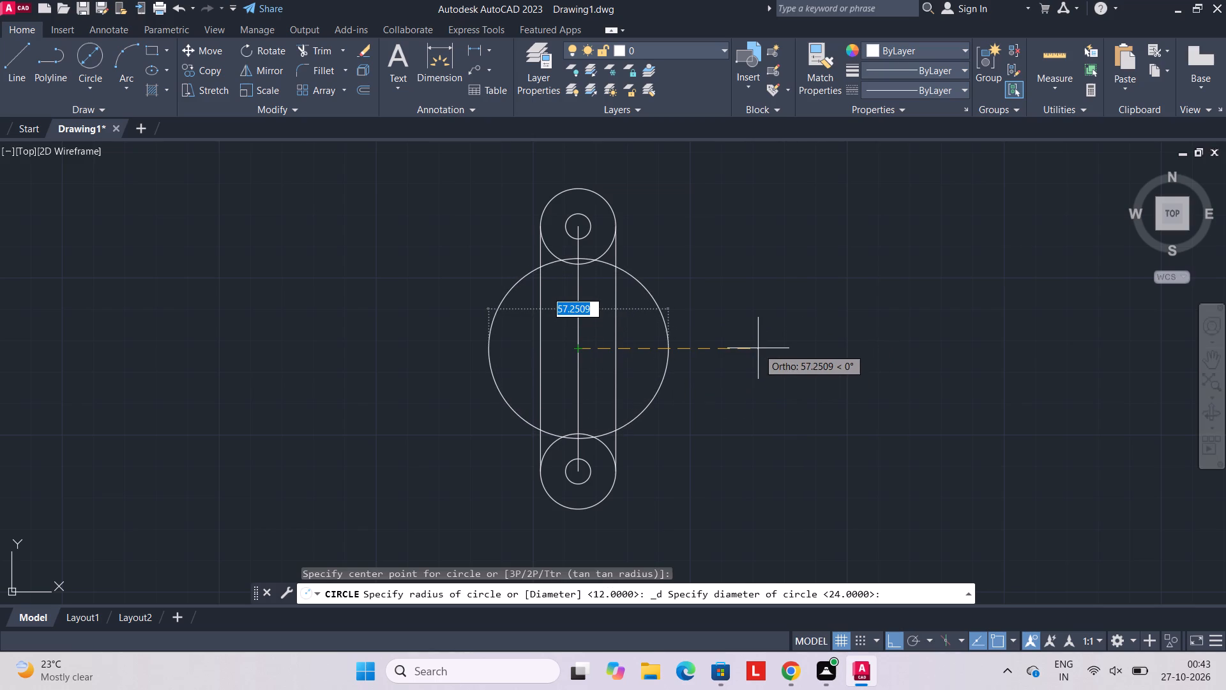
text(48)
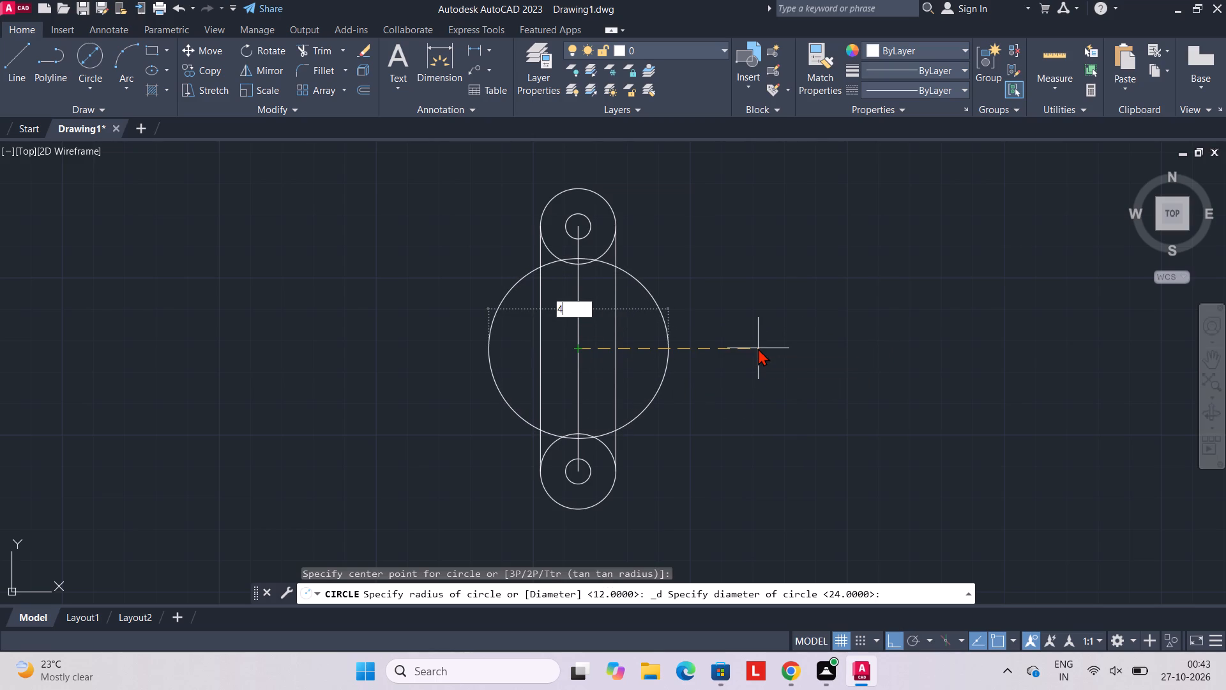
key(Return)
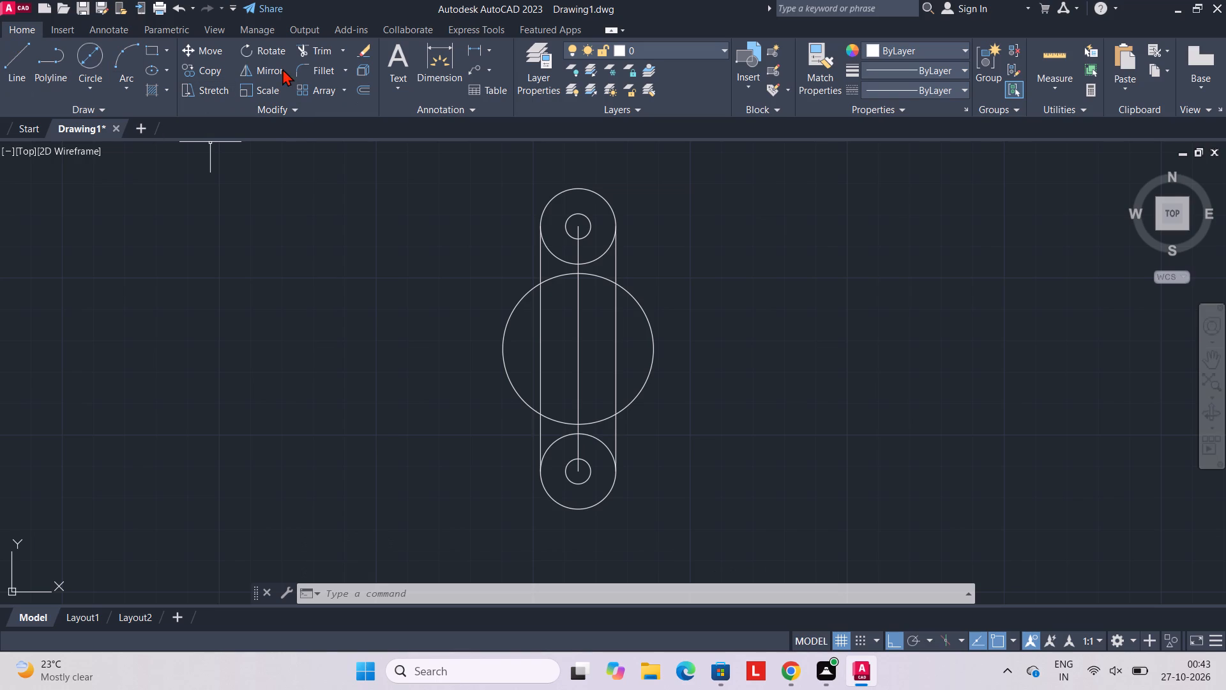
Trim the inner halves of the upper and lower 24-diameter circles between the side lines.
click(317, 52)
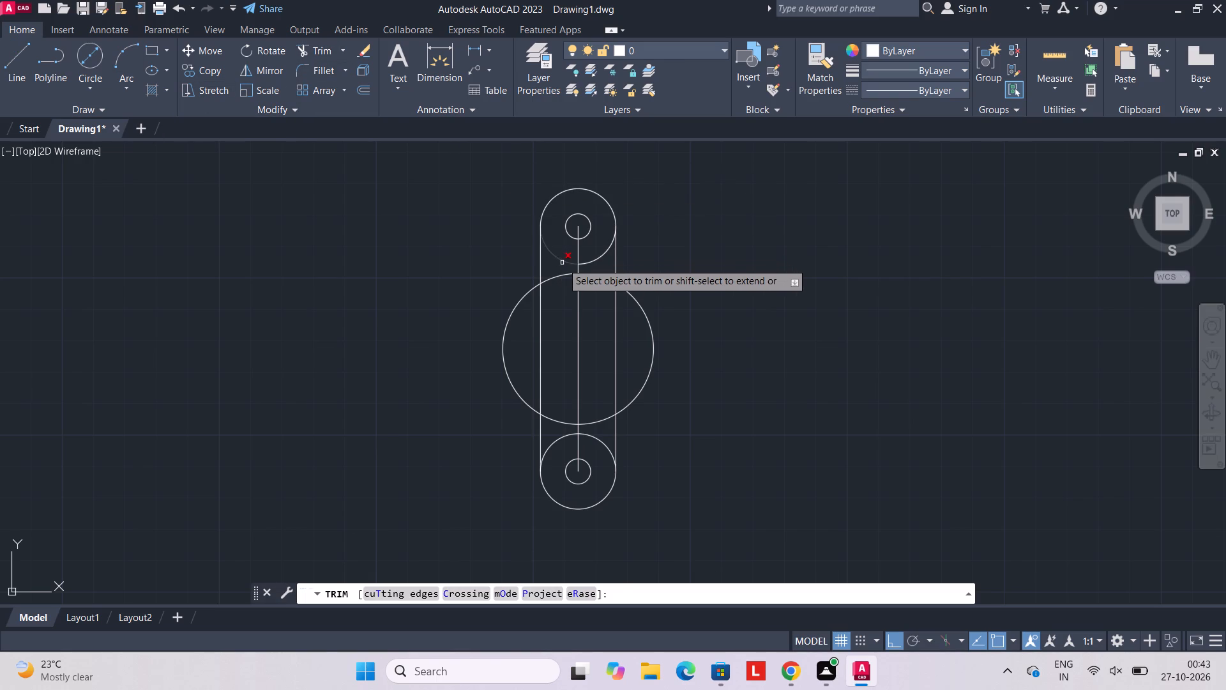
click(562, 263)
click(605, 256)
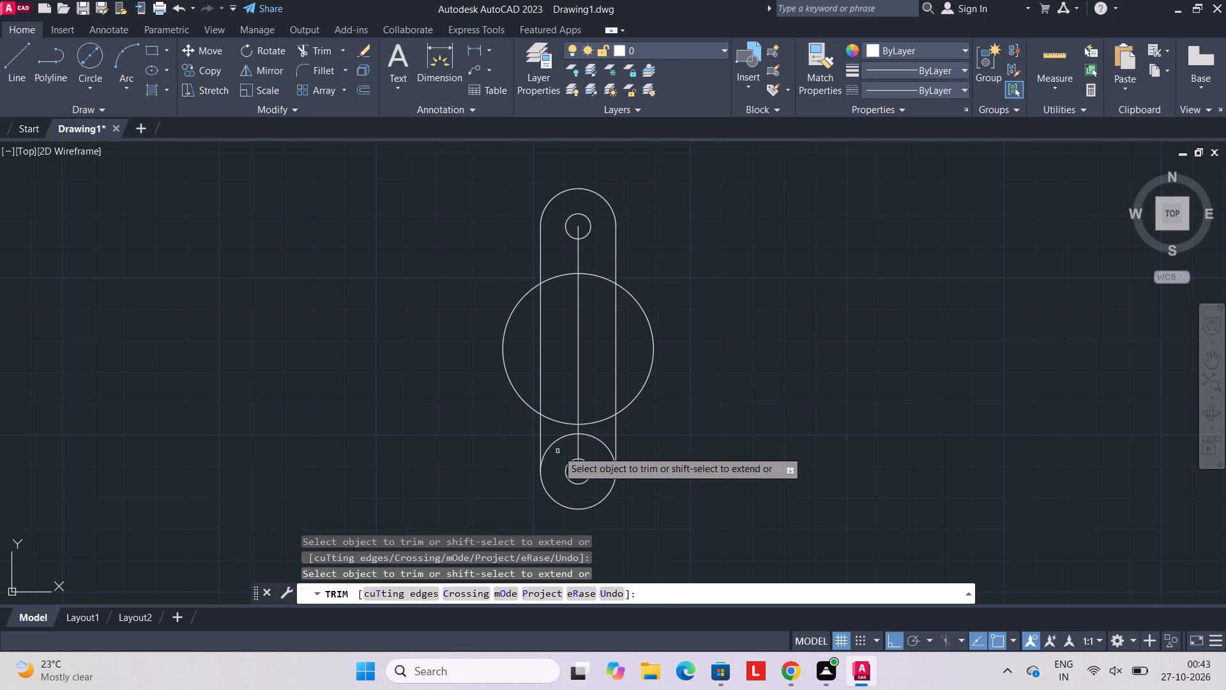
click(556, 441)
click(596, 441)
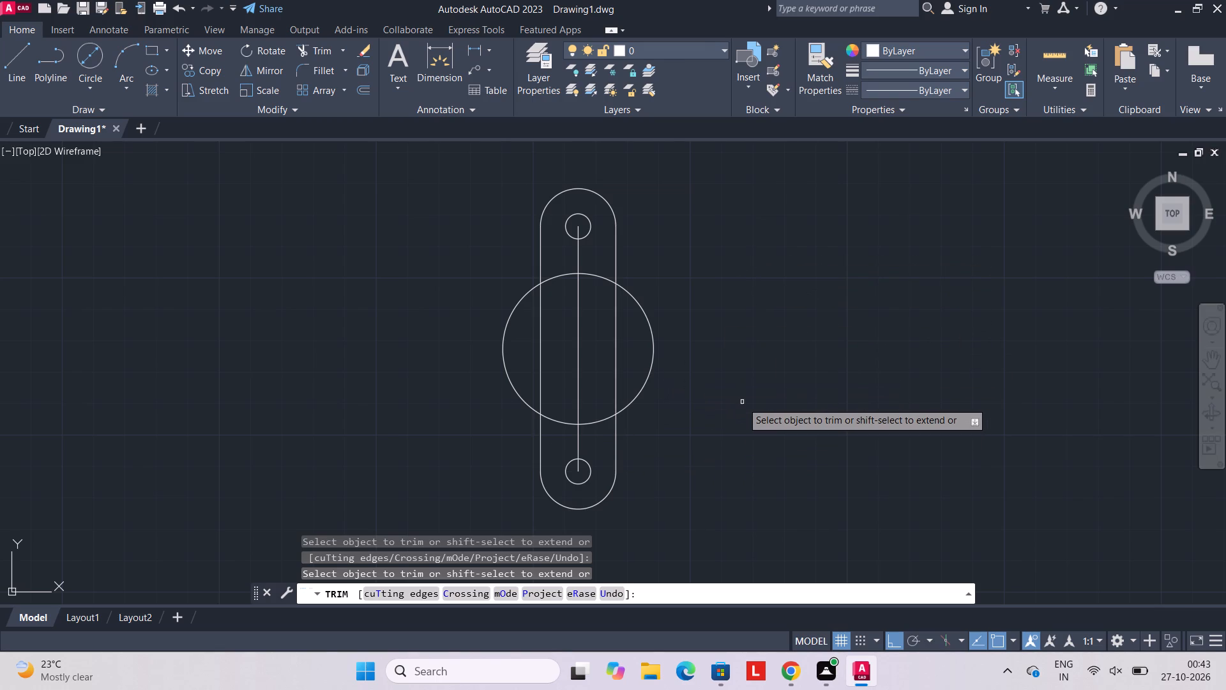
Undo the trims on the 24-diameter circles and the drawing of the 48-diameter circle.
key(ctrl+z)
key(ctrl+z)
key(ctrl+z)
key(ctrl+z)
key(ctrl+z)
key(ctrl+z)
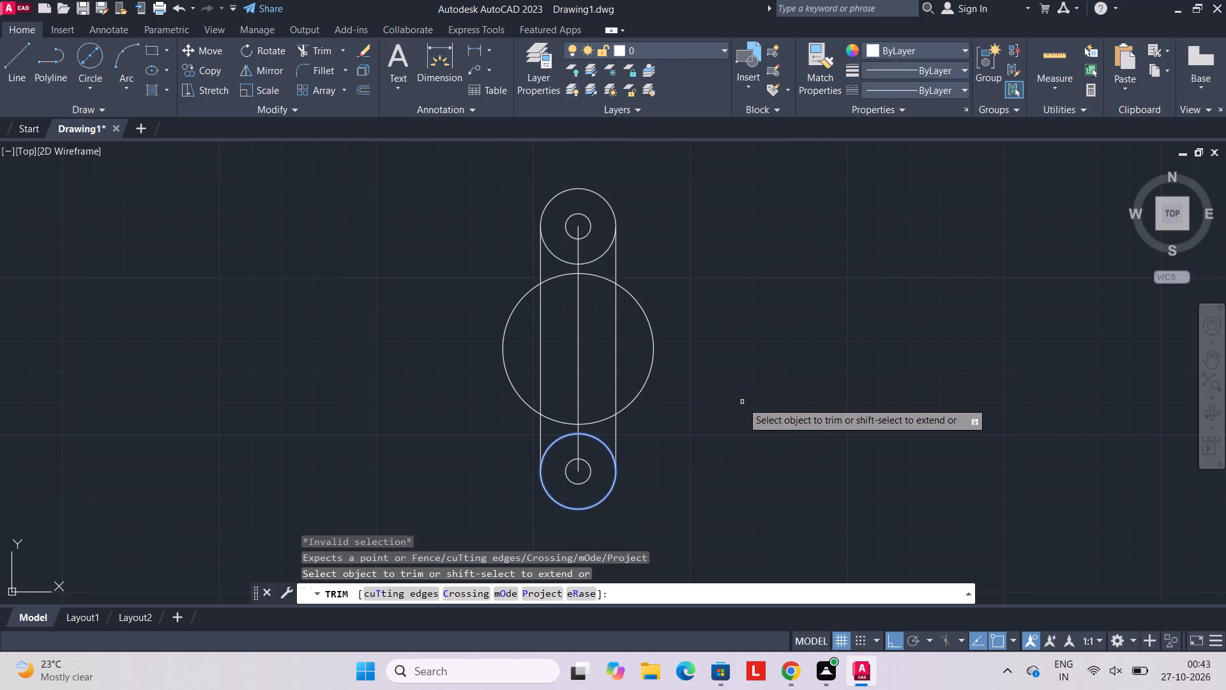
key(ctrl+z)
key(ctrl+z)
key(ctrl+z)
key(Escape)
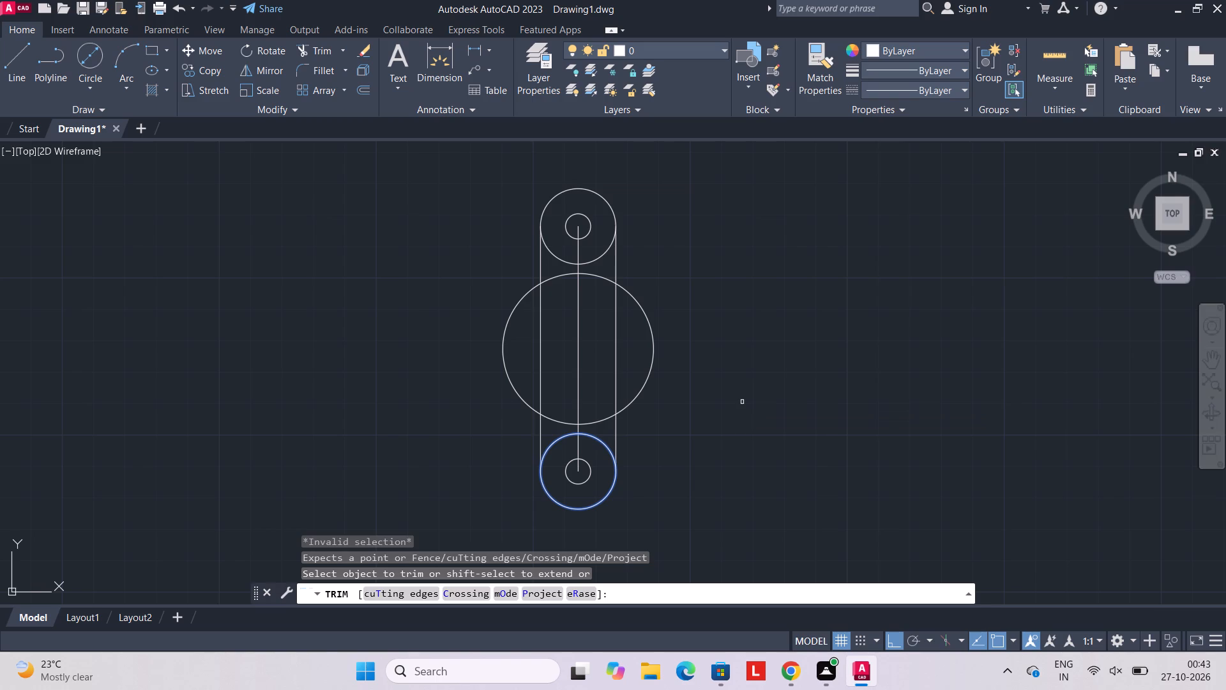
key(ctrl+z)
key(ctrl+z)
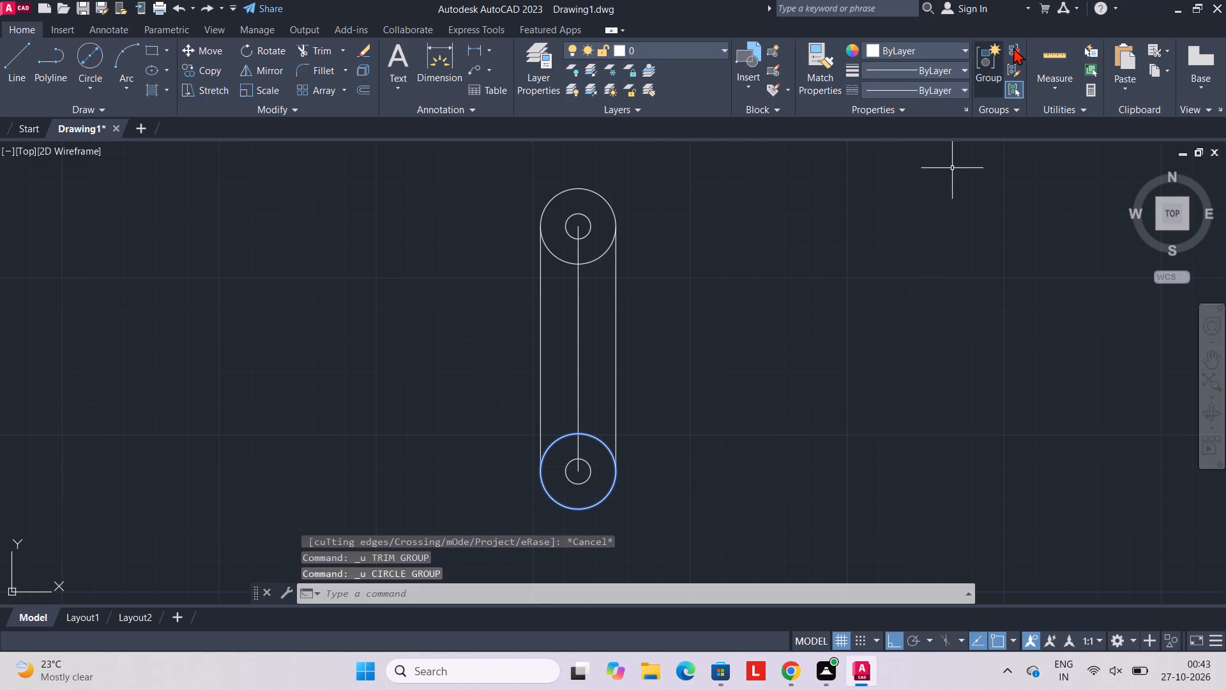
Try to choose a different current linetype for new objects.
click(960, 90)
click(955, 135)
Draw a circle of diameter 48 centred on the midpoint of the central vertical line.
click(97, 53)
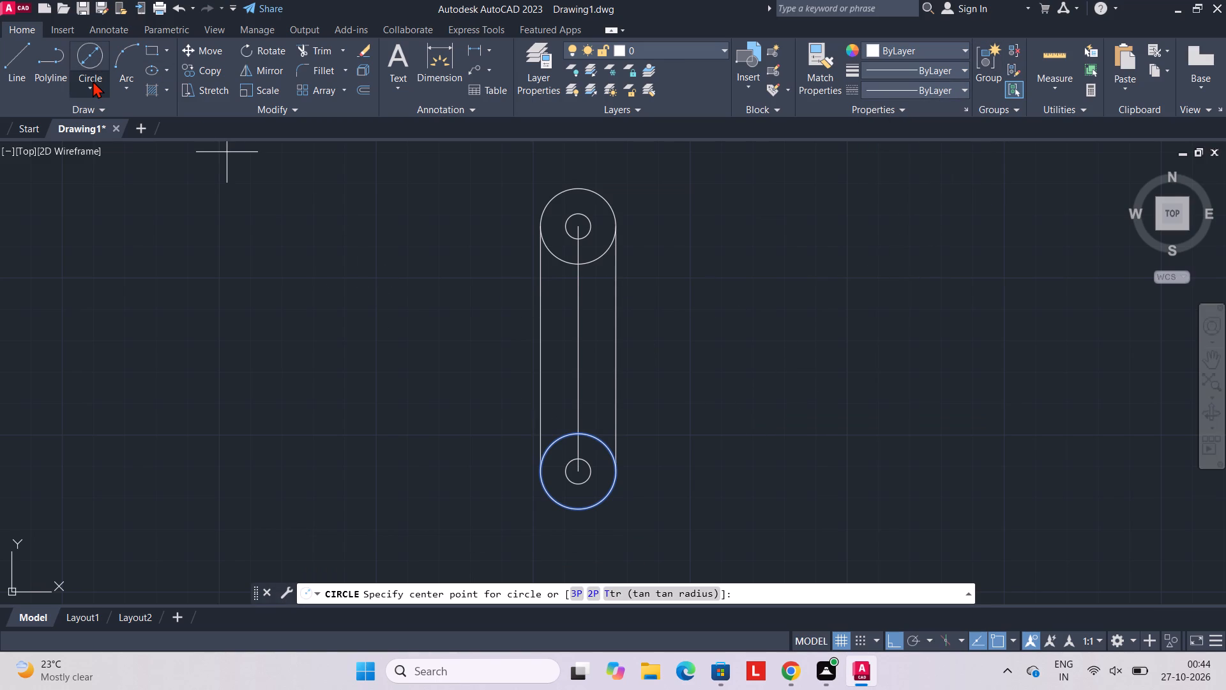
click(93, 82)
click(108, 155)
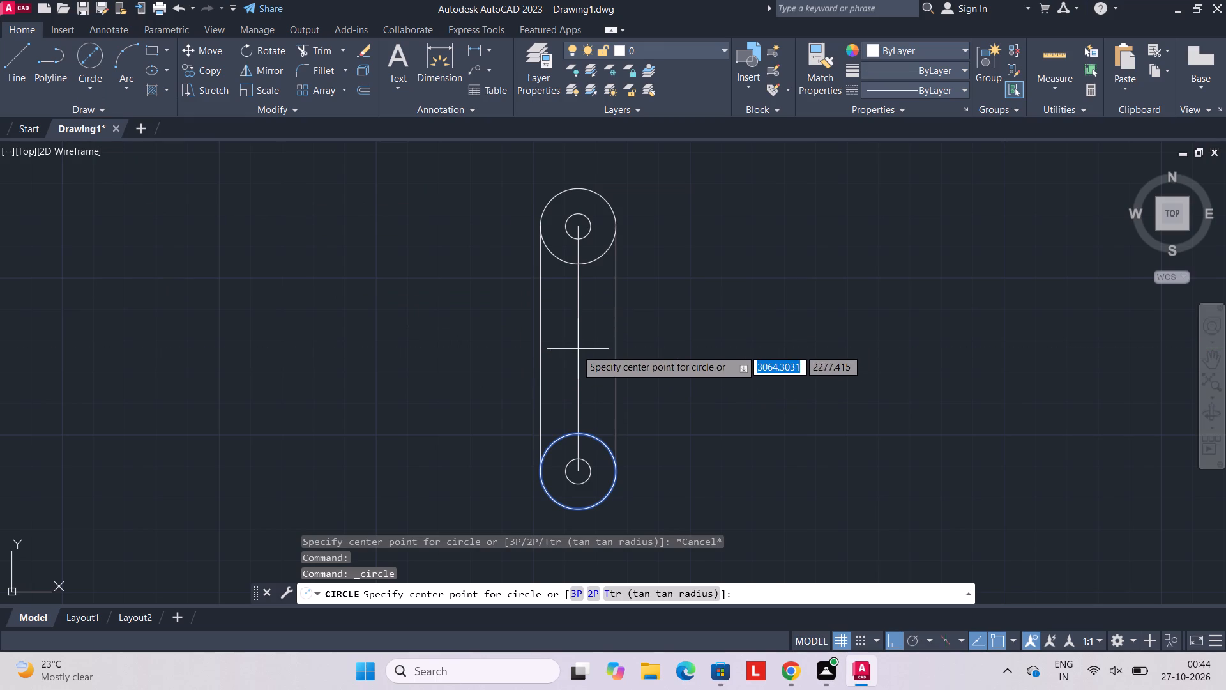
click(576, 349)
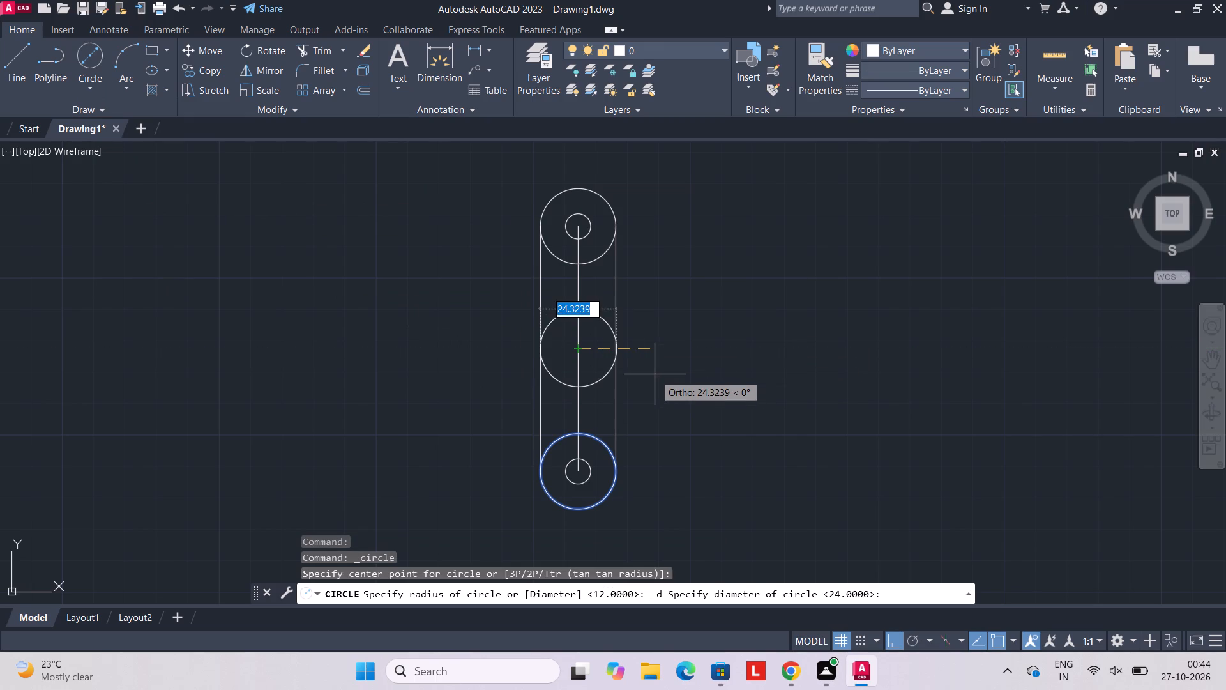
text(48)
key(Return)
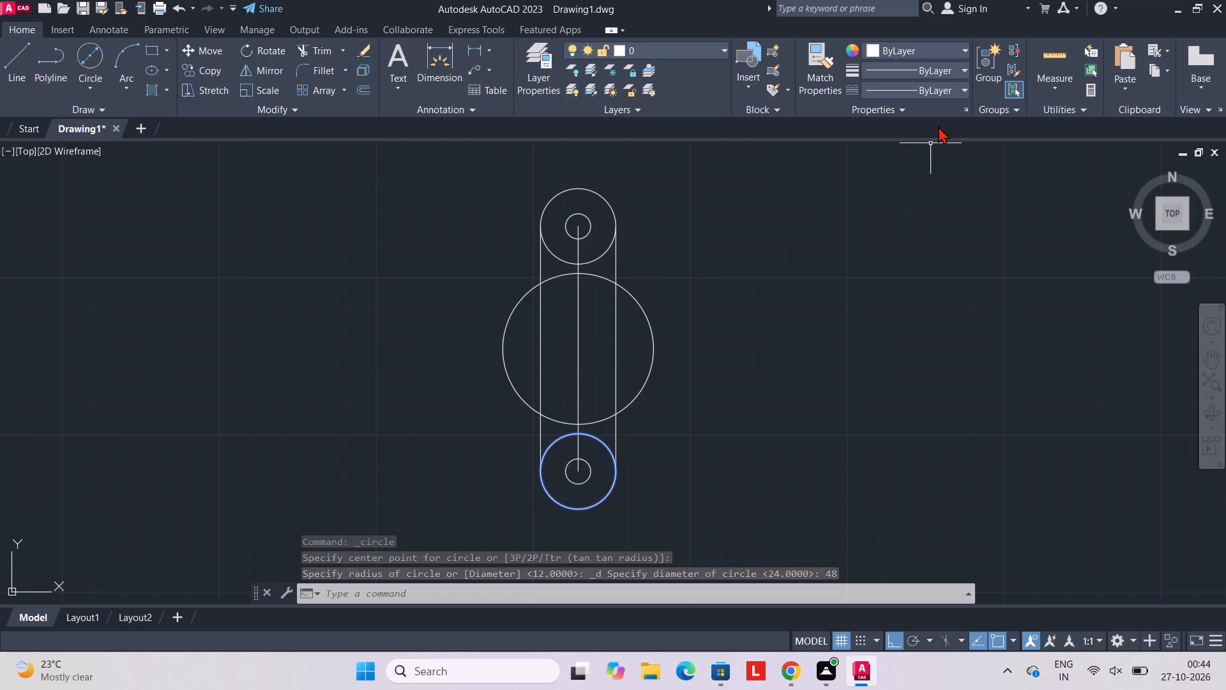
Set the current linetype to ACAD_ISO02W100.
click(938, 85)
click(938, 142)
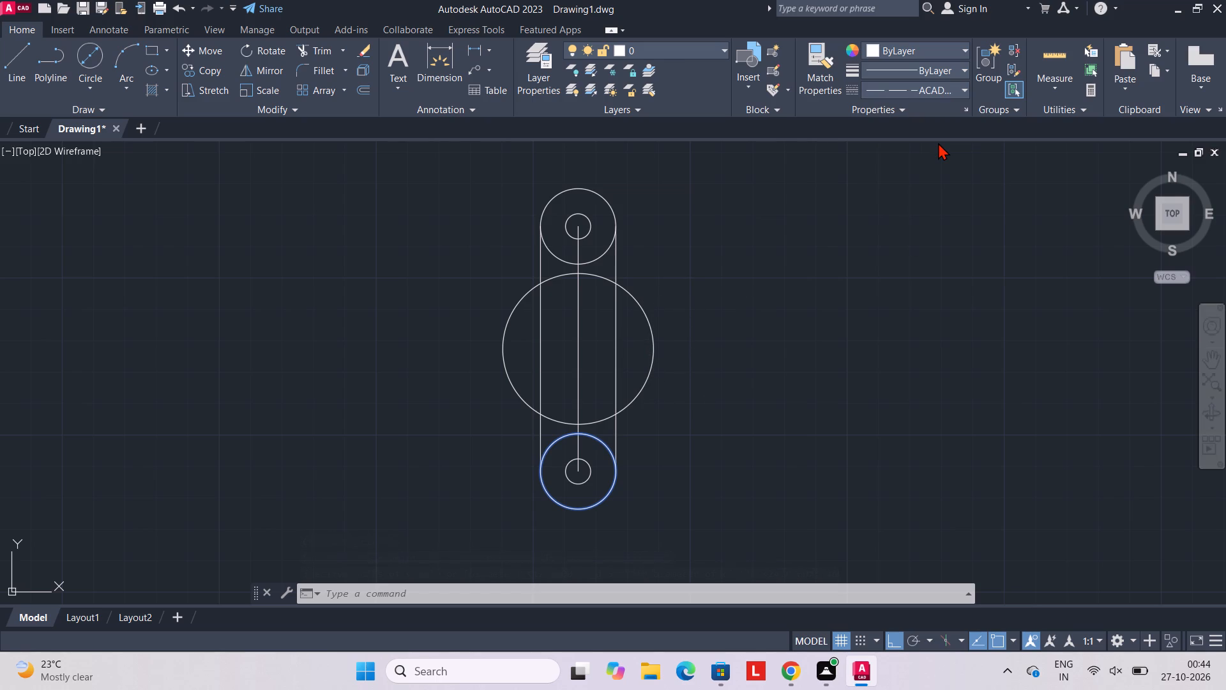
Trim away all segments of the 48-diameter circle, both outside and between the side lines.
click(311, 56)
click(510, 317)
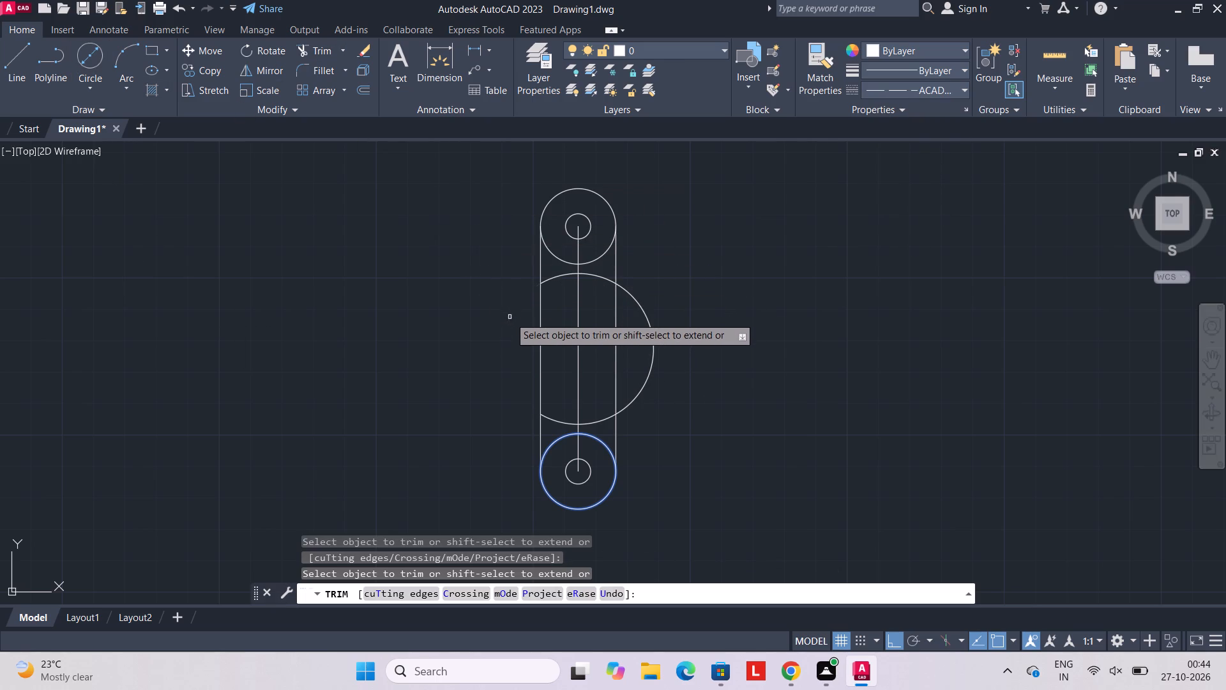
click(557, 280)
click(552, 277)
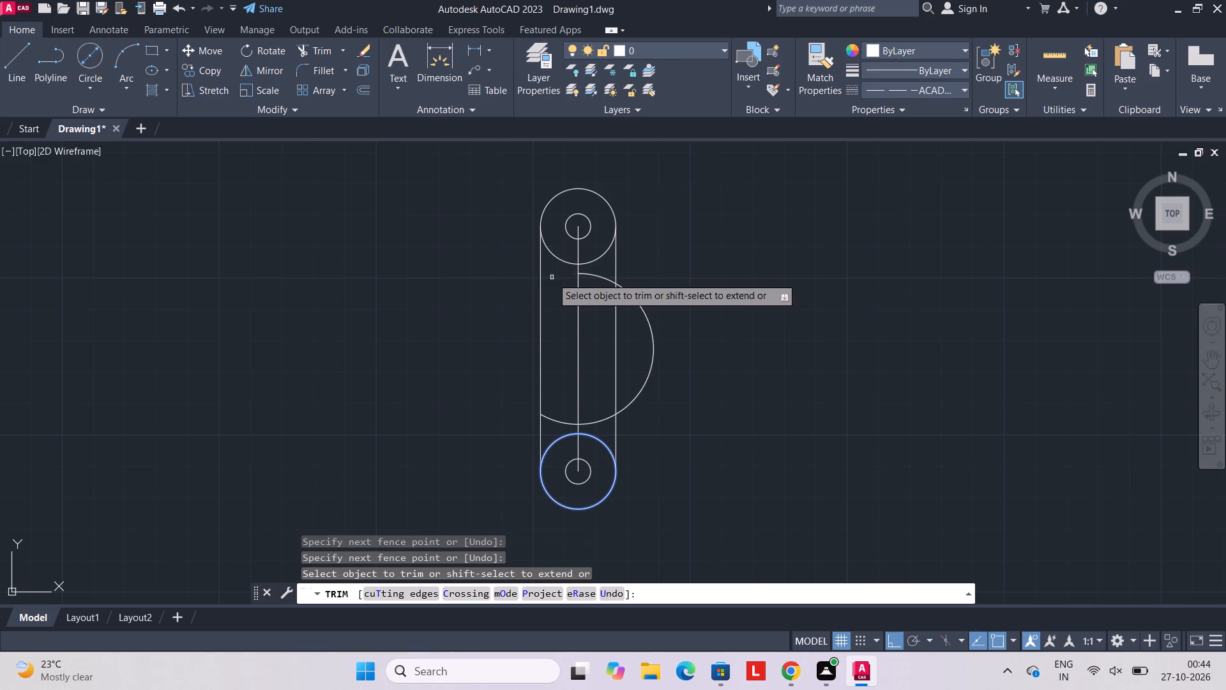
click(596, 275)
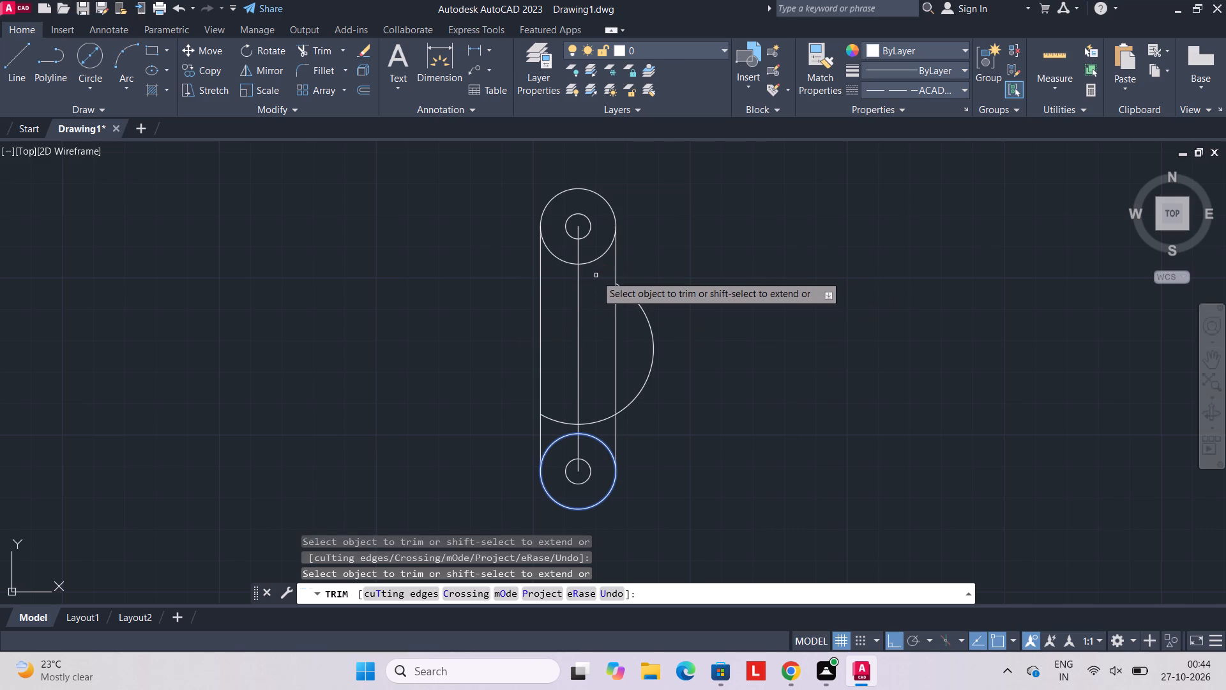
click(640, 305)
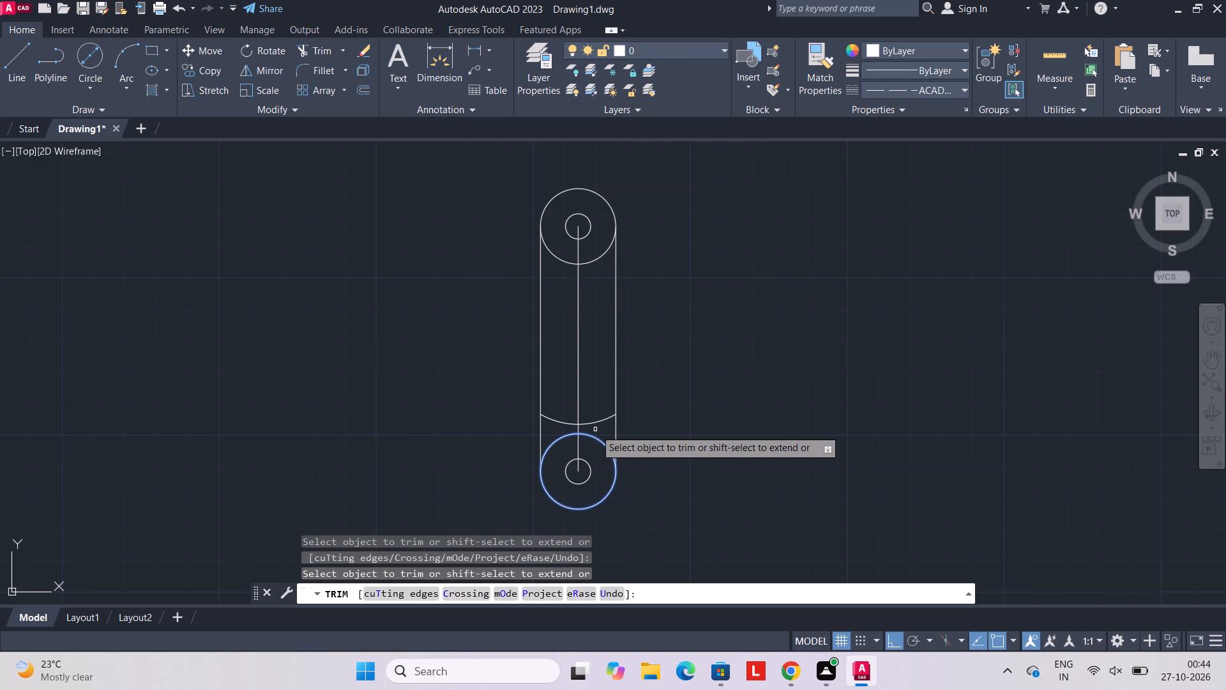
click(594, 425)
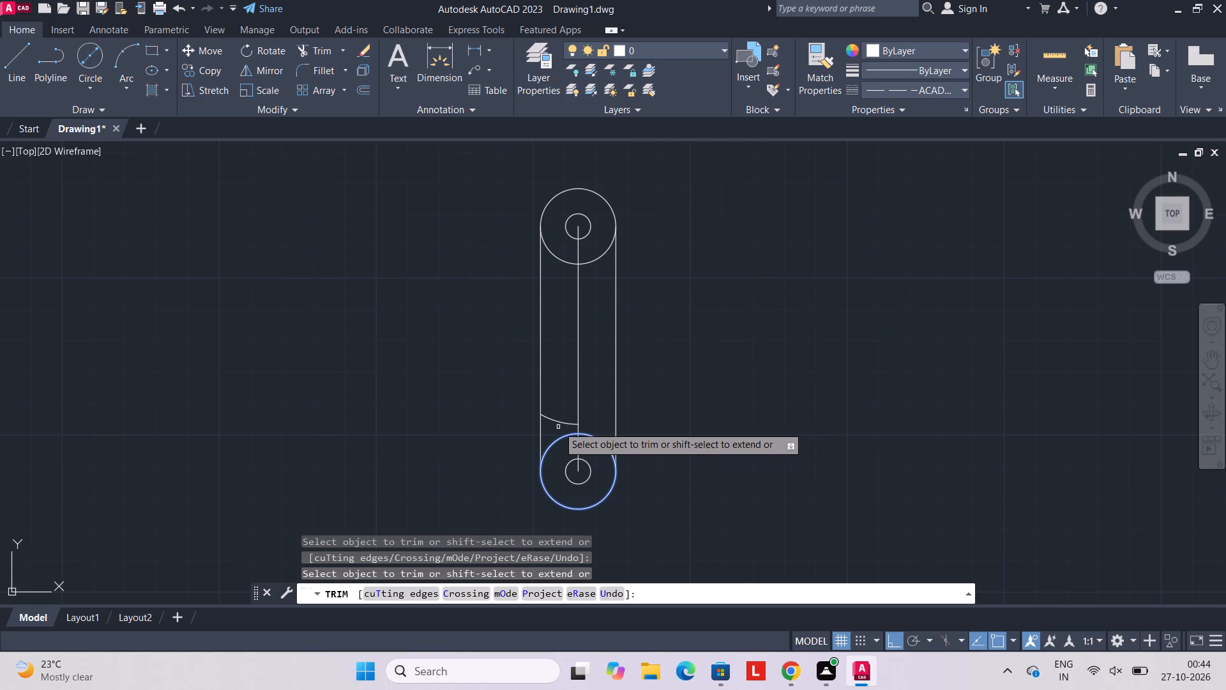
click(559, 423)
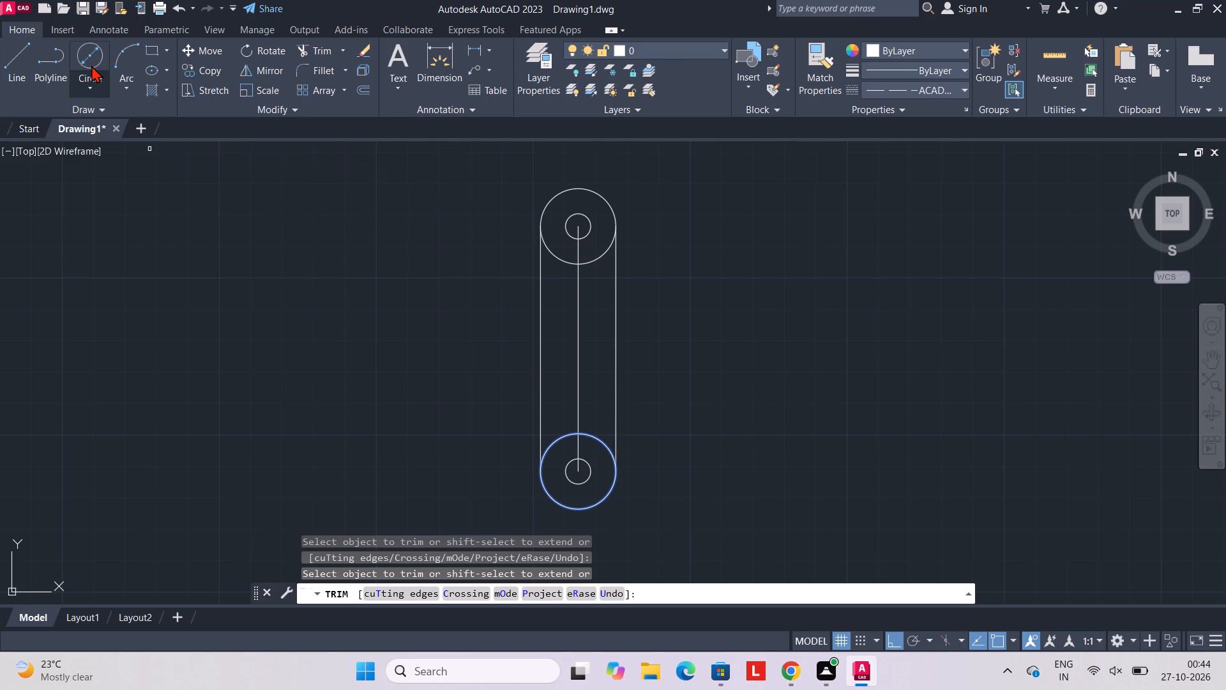
Draw a circle of diameter 48 in the current dashed linetype, centred on the midpoint of the central vertical line.
click(93, 83)
click(118, 141)
click(577, 347)
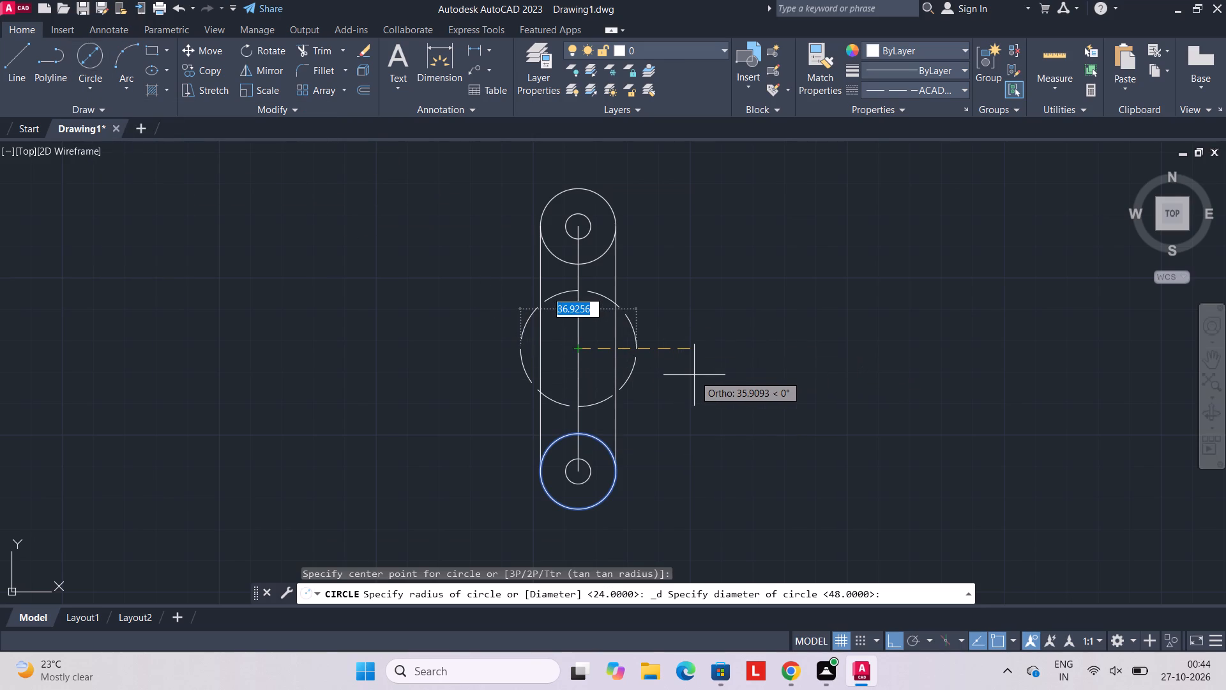
text(48)
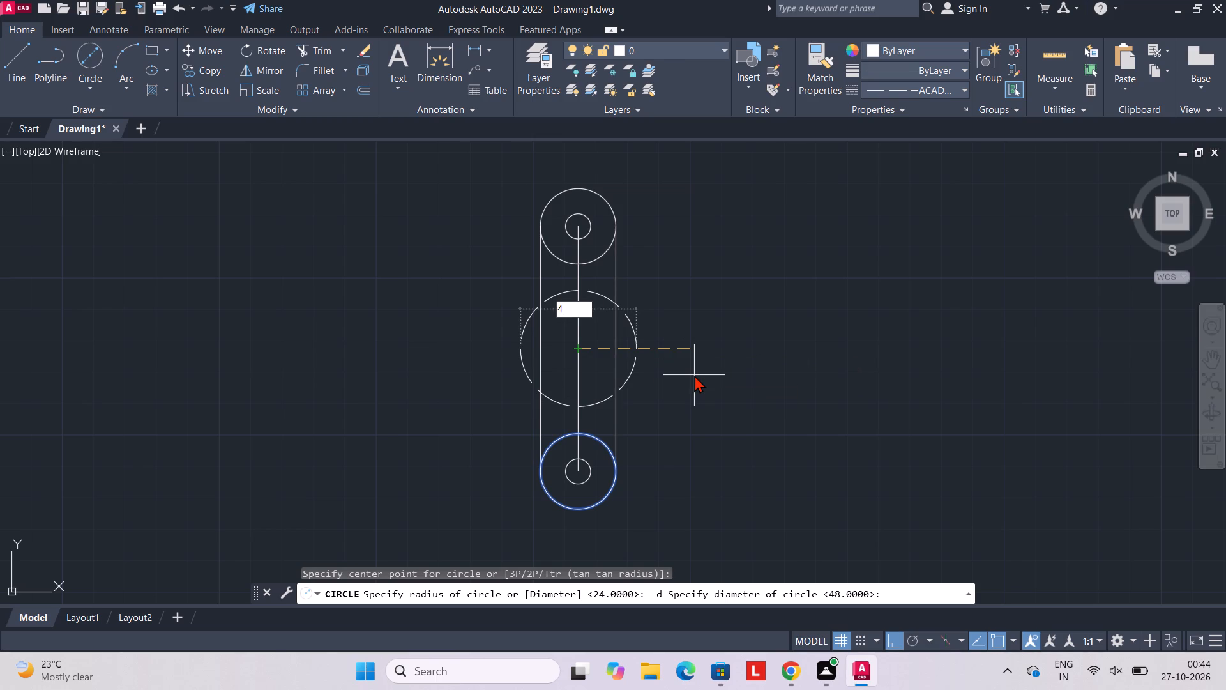
key(Return)
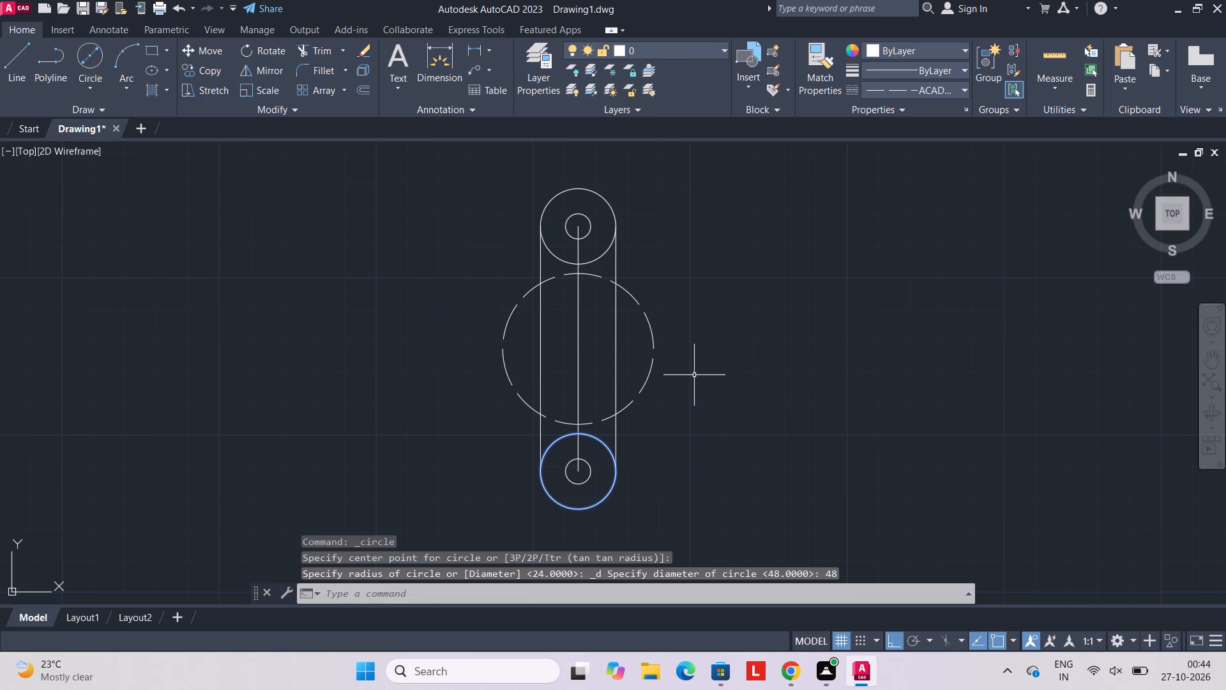
Trim the inner halves of both 24-diameter end circles between the side lines, leaving a rounded link outline.
click(300, 58)
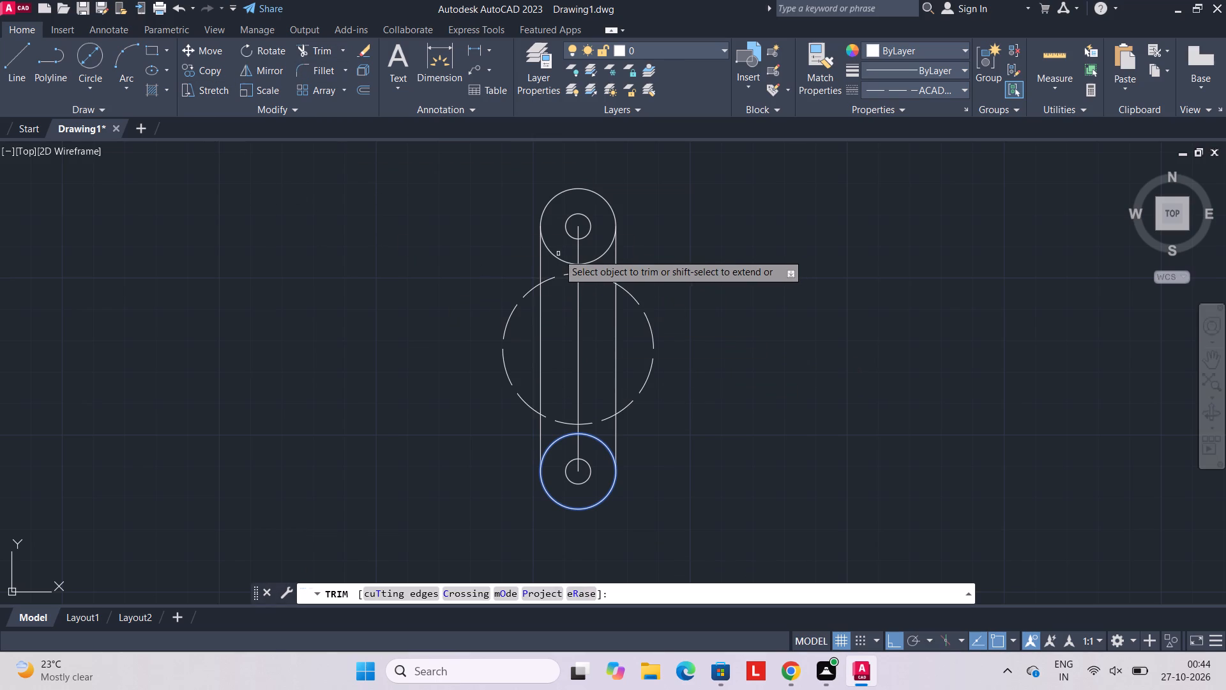
click(554, 254)
click(587, 264)
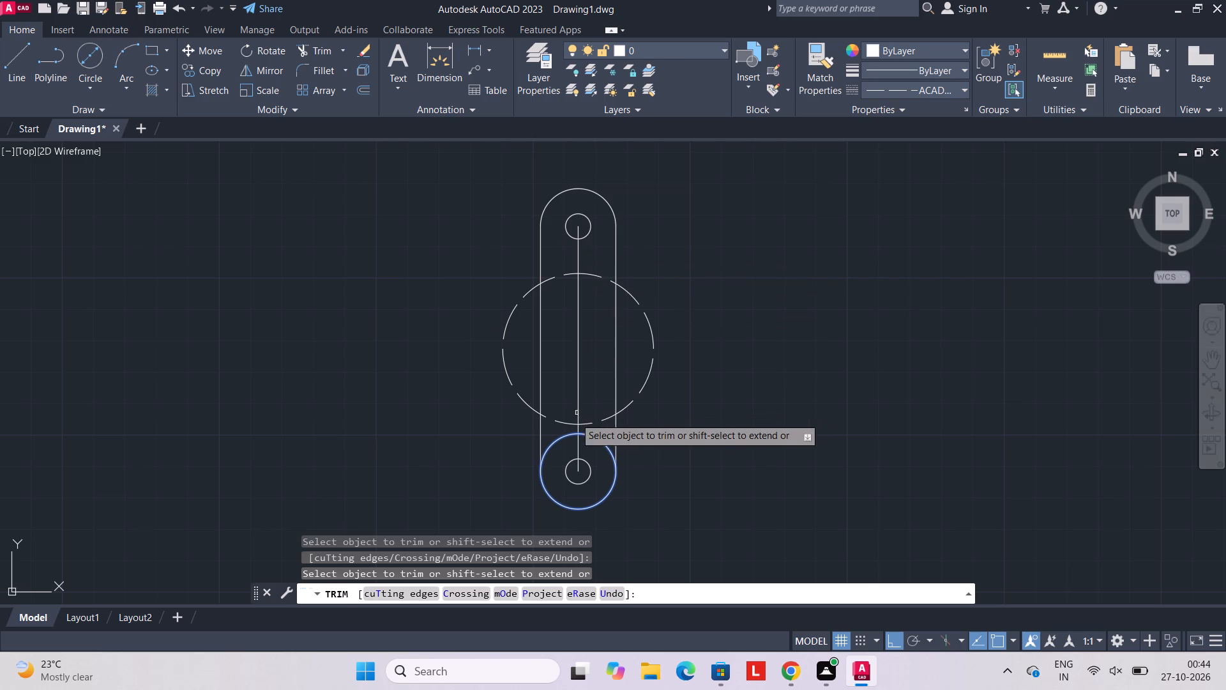
click(560, 438)
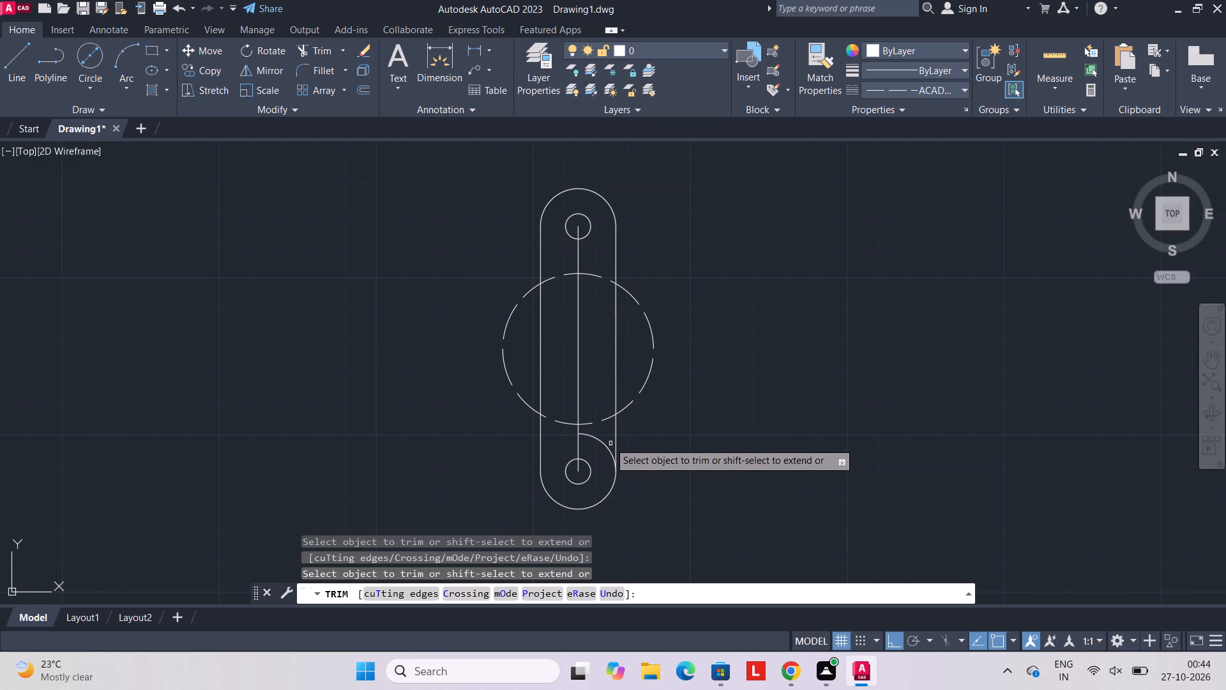
click(592, 435)
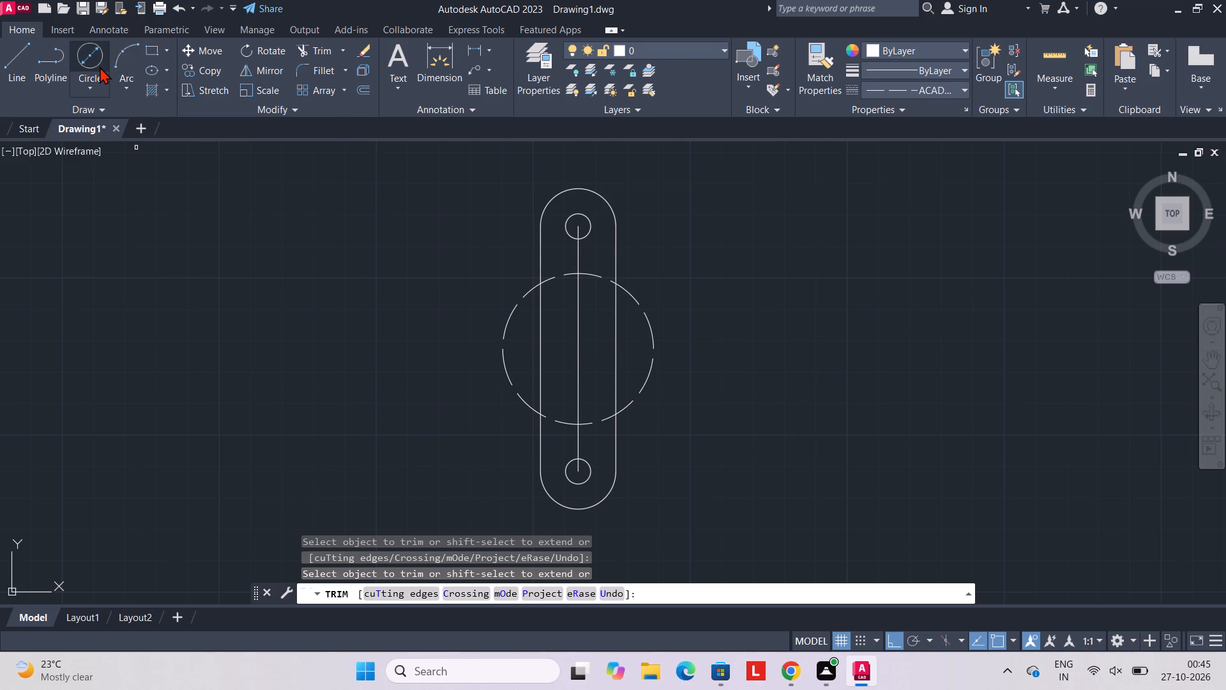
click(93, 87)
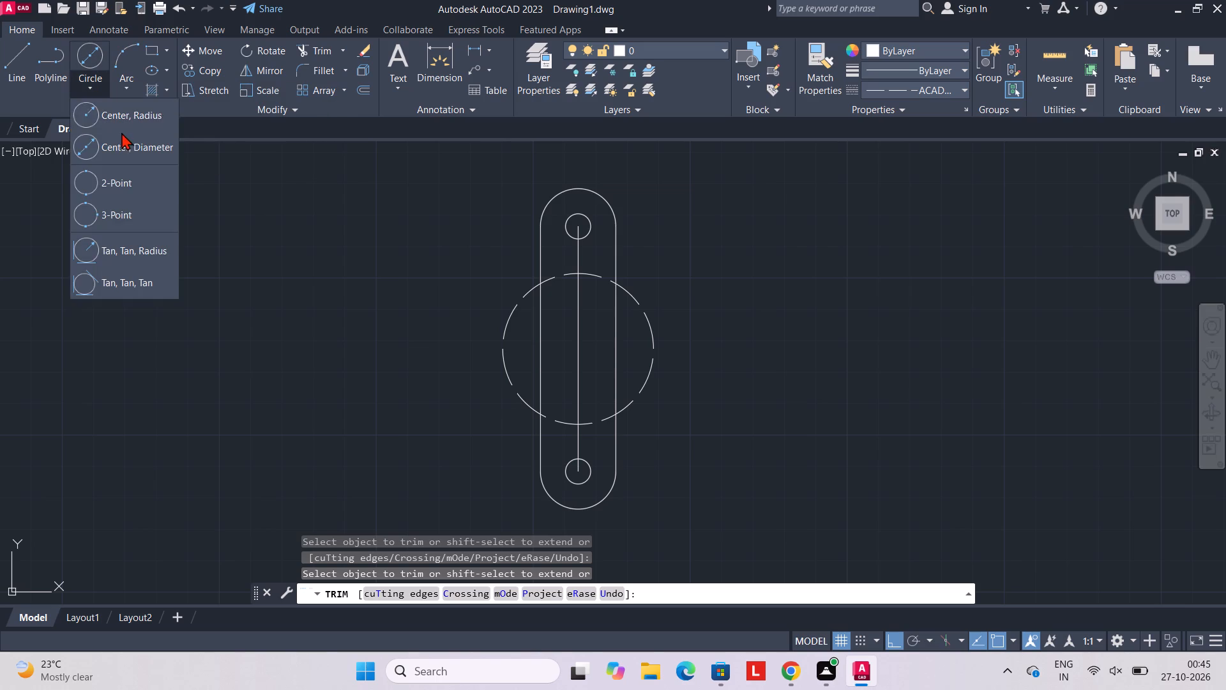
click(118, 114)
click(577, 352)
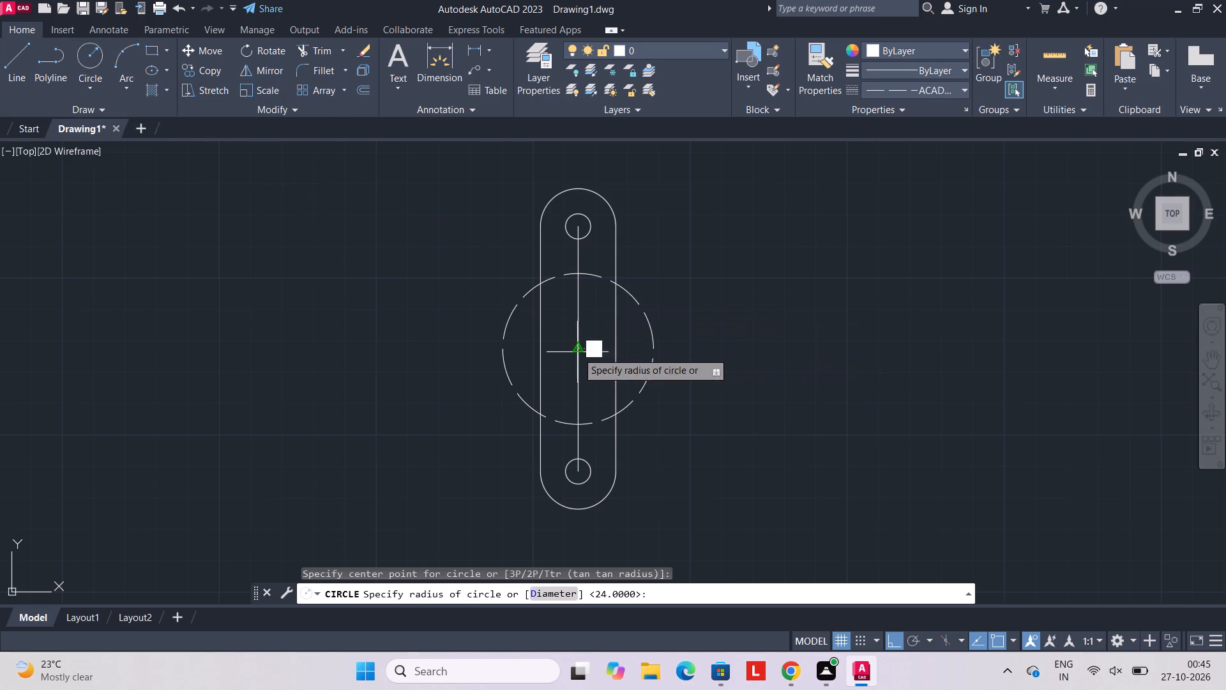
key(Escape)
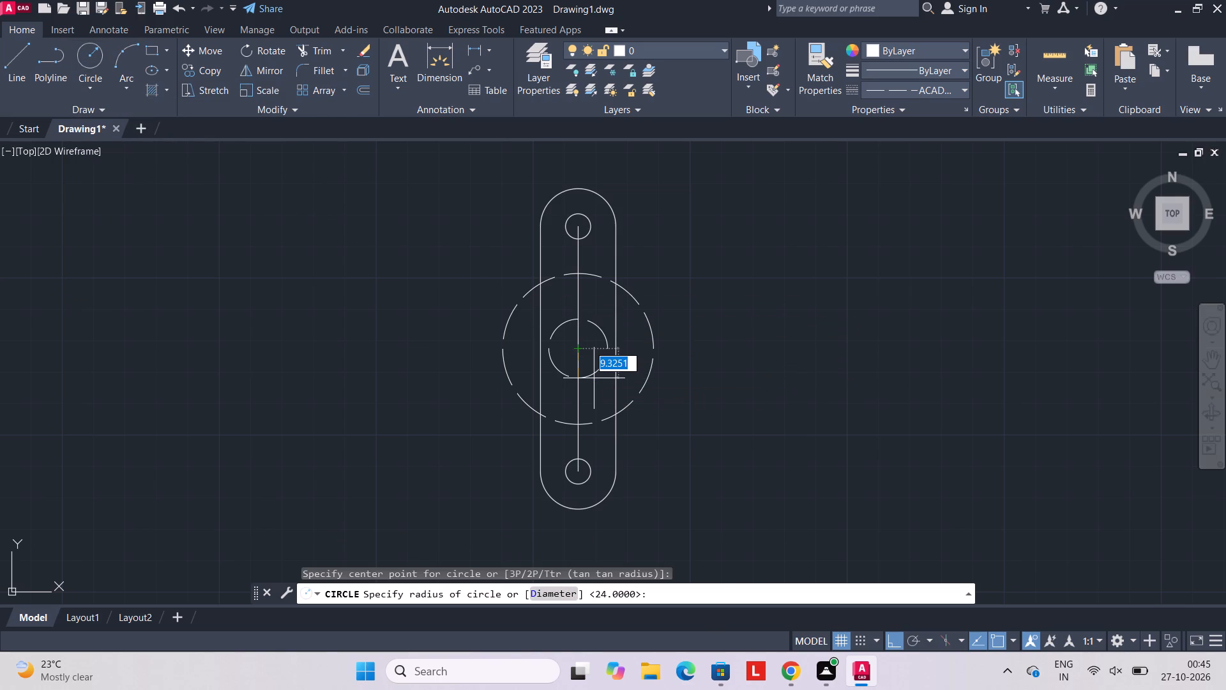
Set the current linetype to ByLayer and draw a circle of radius 10 centred on the midpoint of the central vertical line.
click(951, 89)
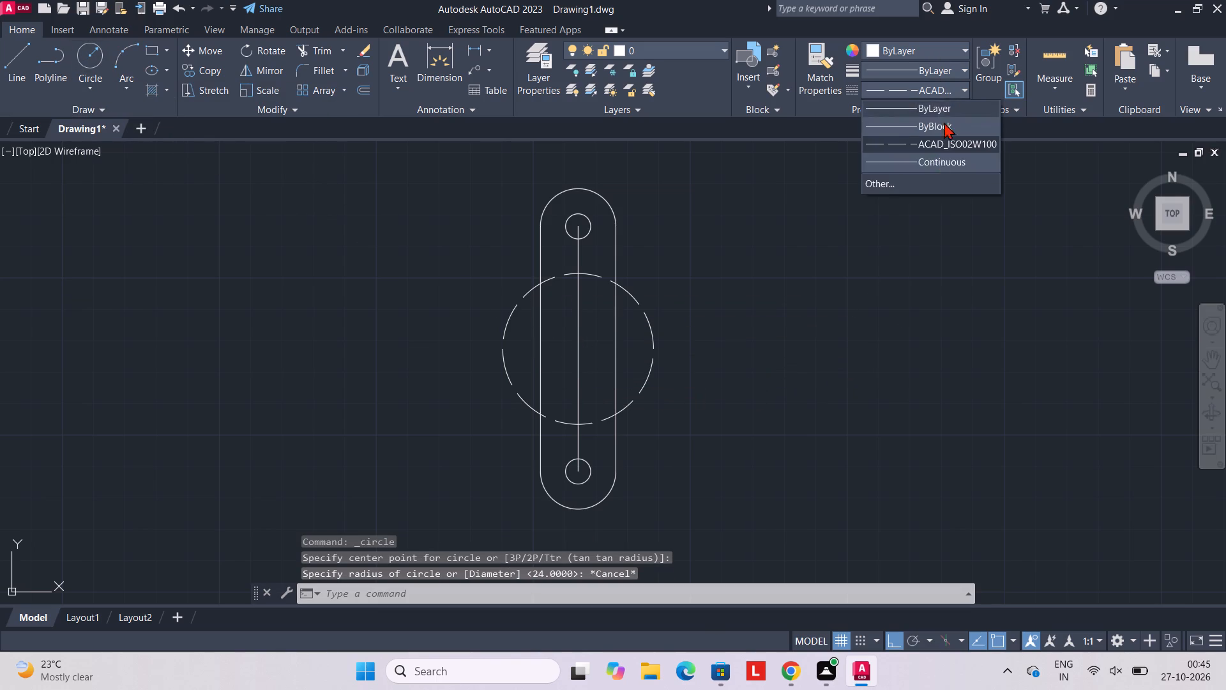
click(918, 108)
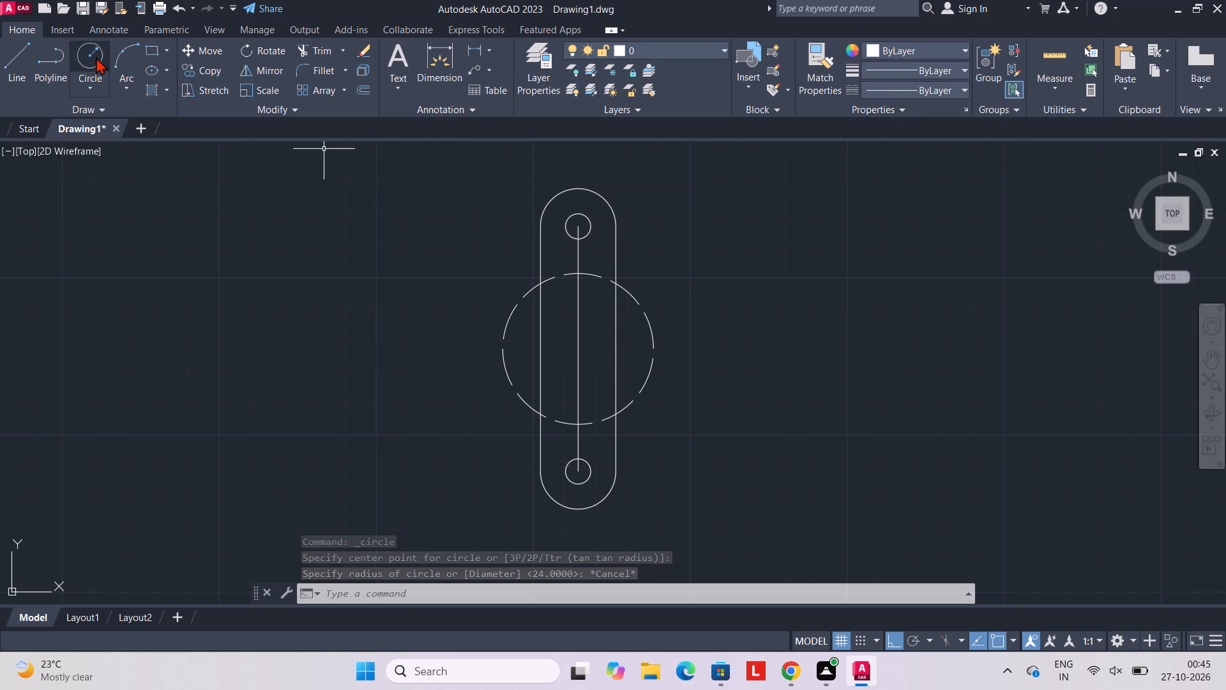
click(93, 81)
click(128, 120)
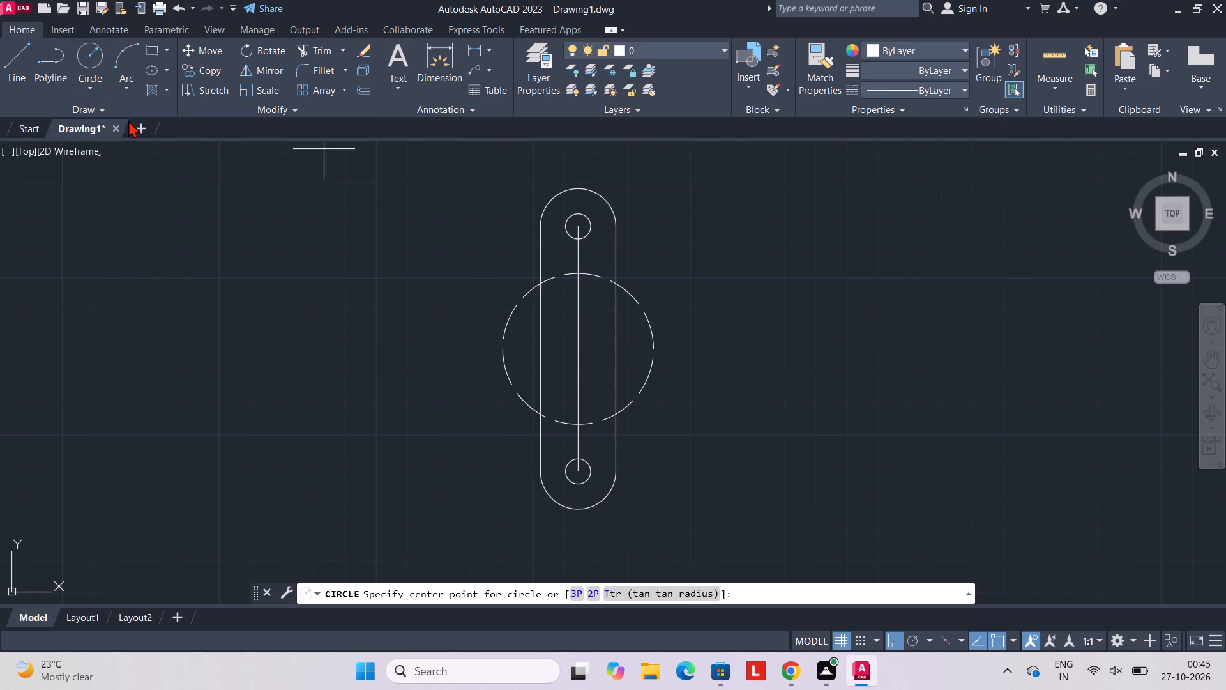
click(578, 353)
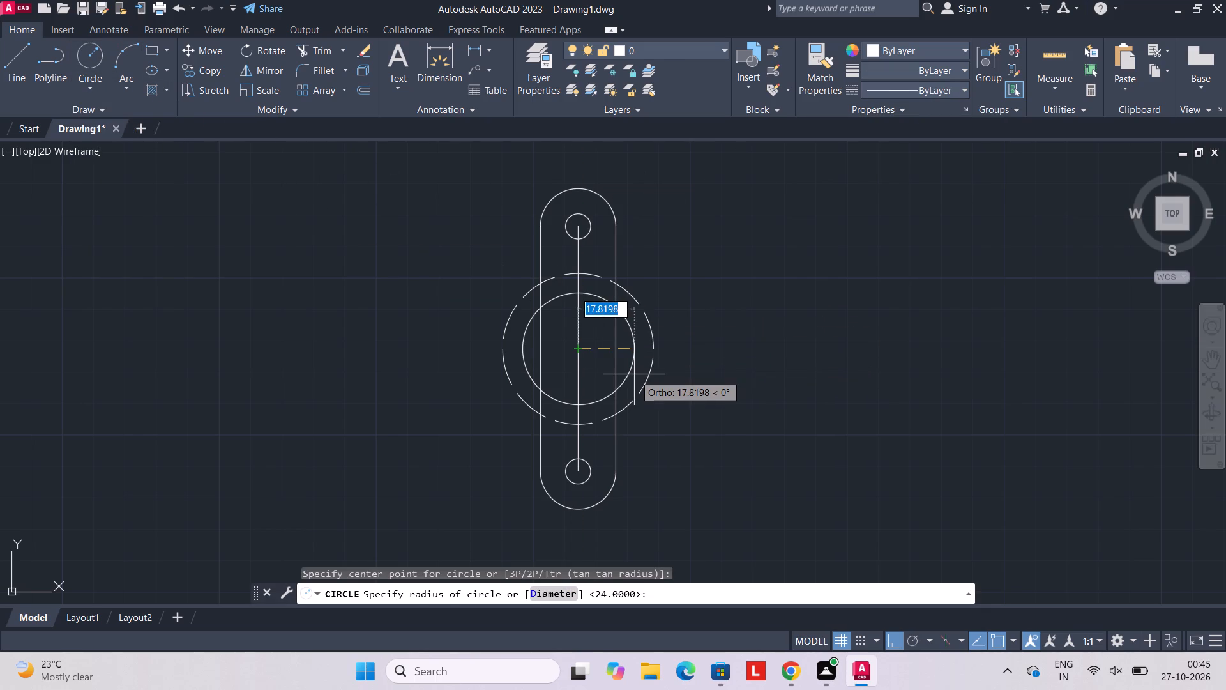
text(10)
key(Return)
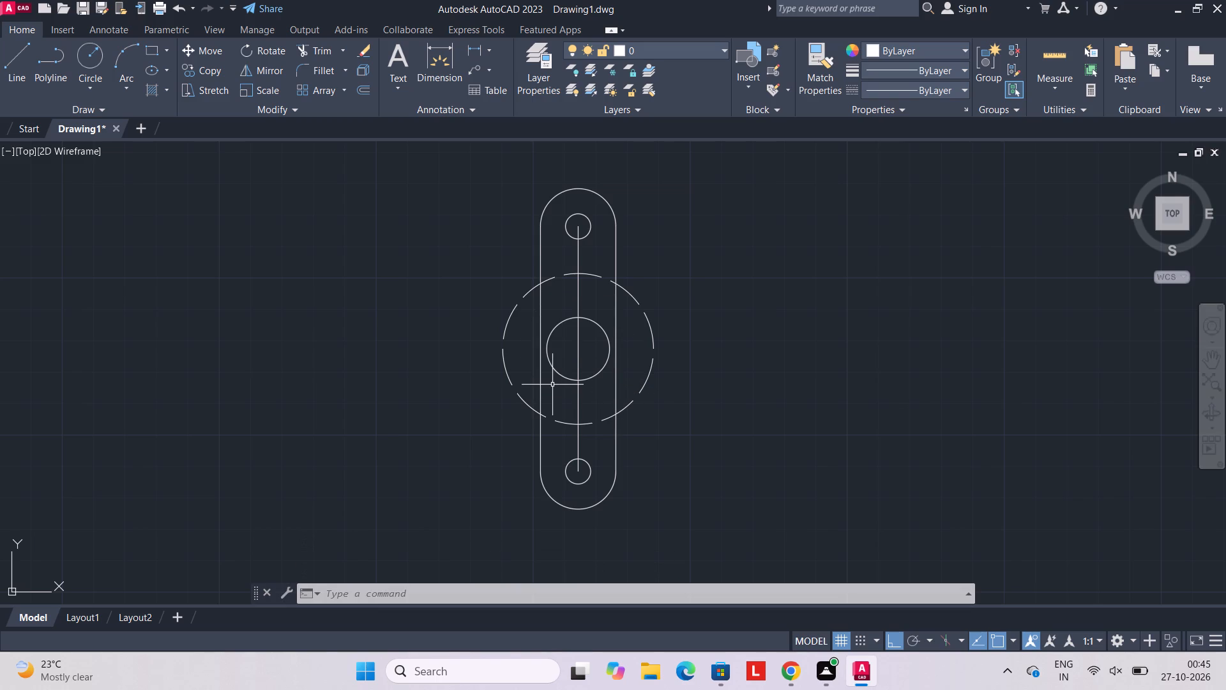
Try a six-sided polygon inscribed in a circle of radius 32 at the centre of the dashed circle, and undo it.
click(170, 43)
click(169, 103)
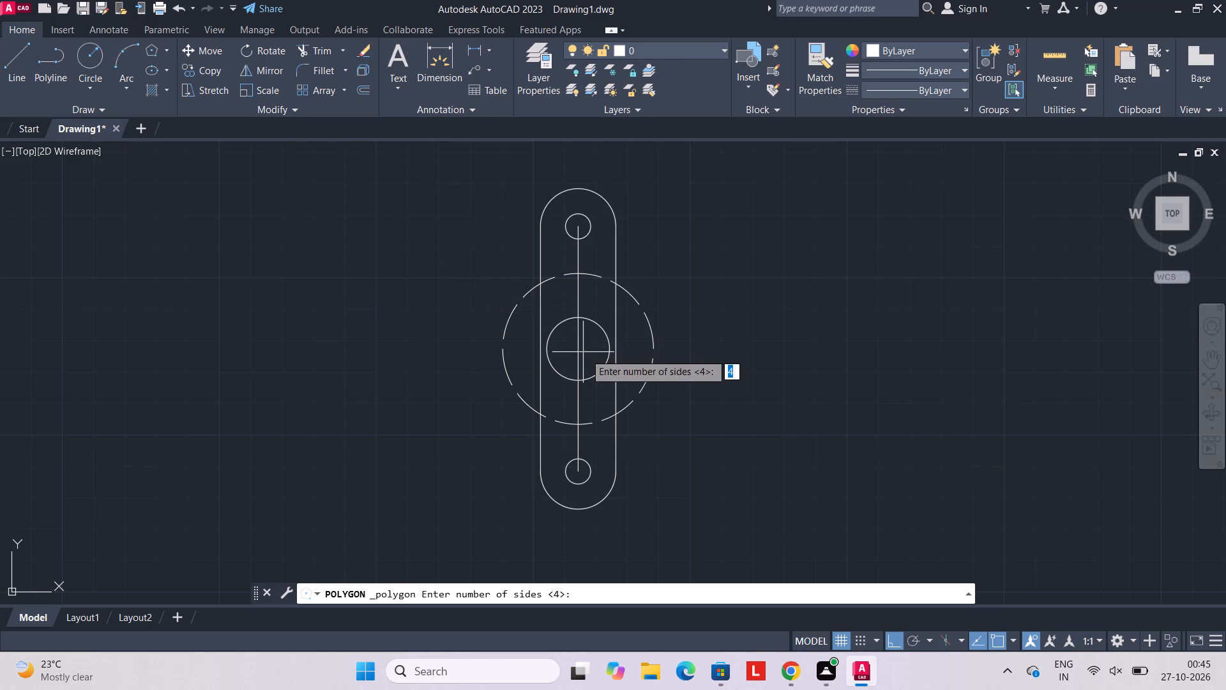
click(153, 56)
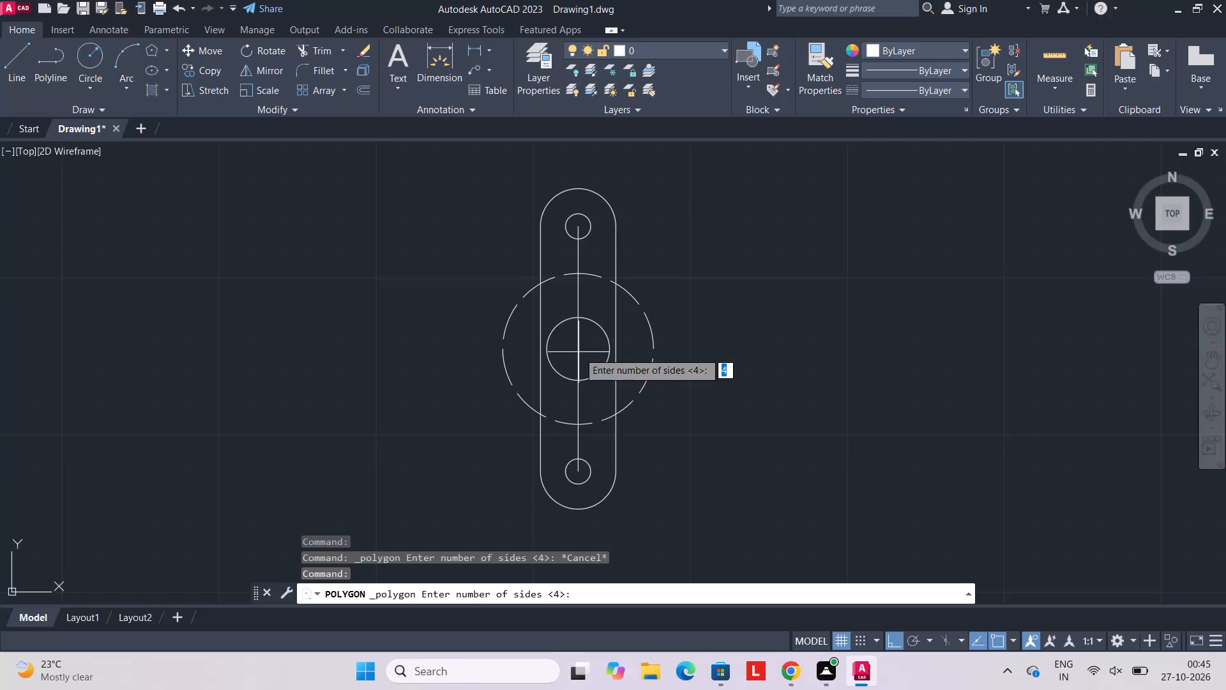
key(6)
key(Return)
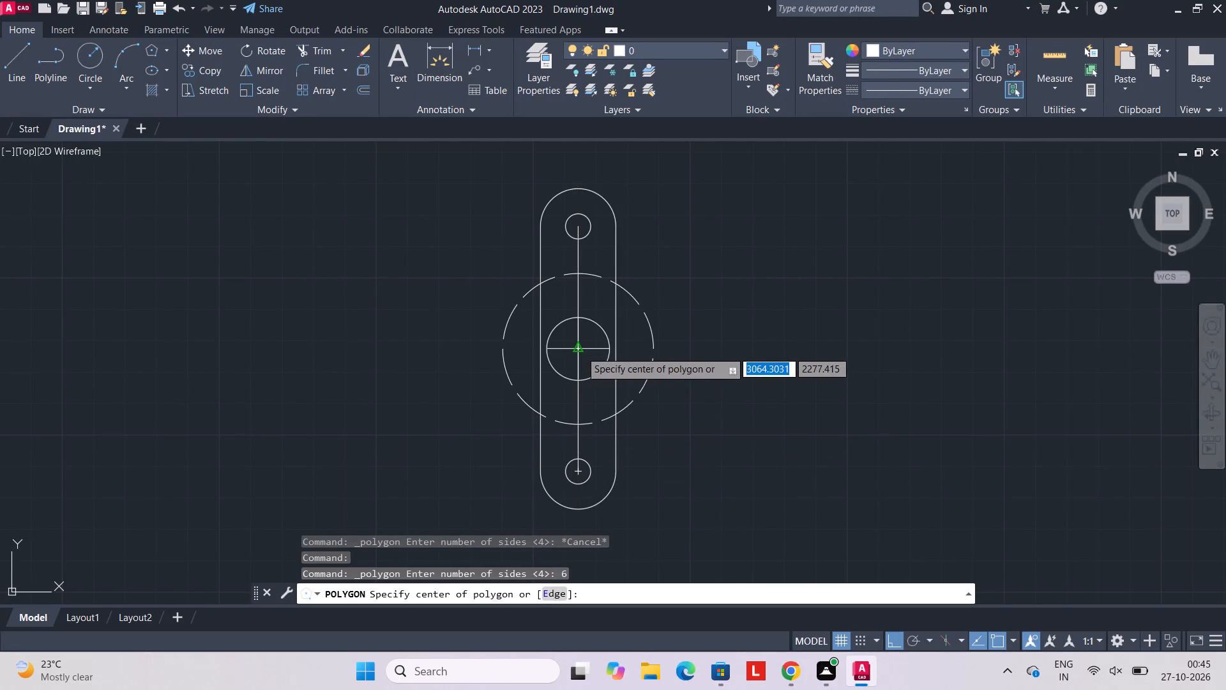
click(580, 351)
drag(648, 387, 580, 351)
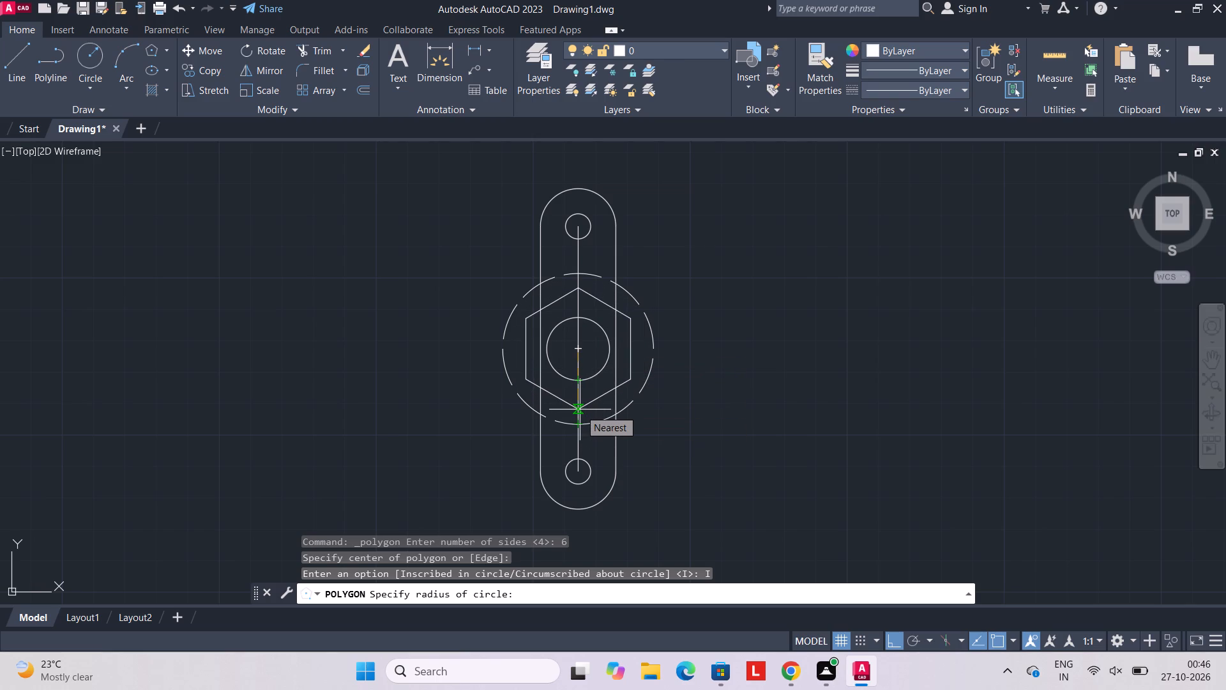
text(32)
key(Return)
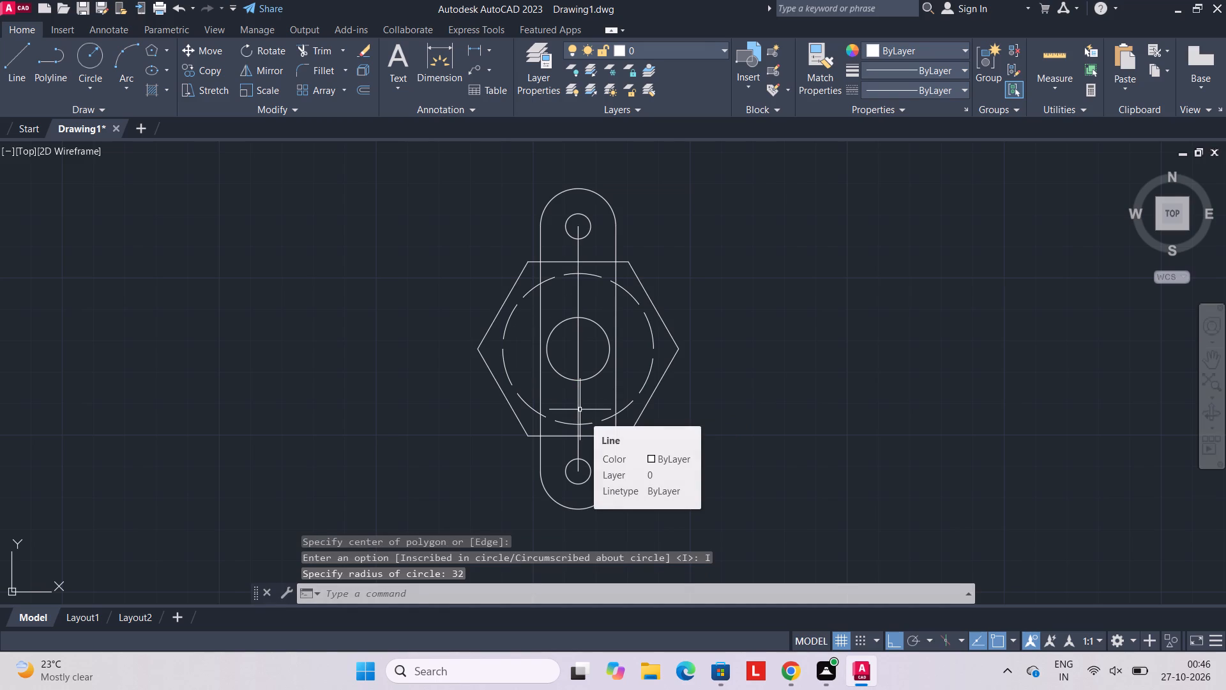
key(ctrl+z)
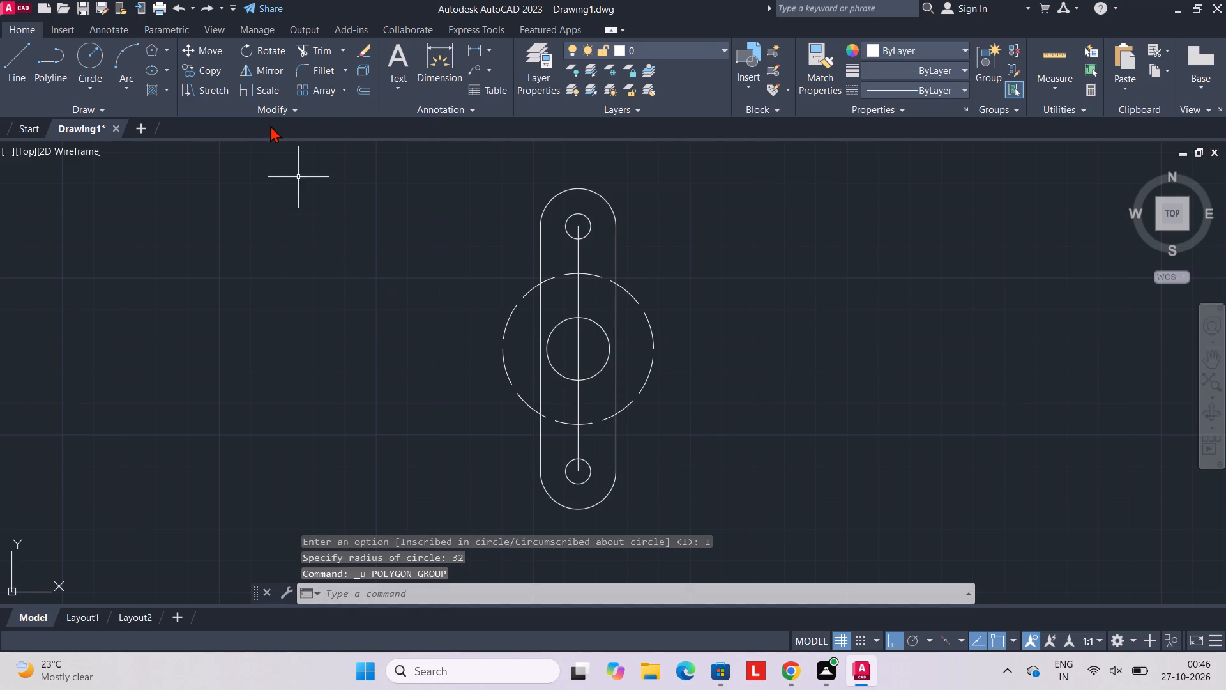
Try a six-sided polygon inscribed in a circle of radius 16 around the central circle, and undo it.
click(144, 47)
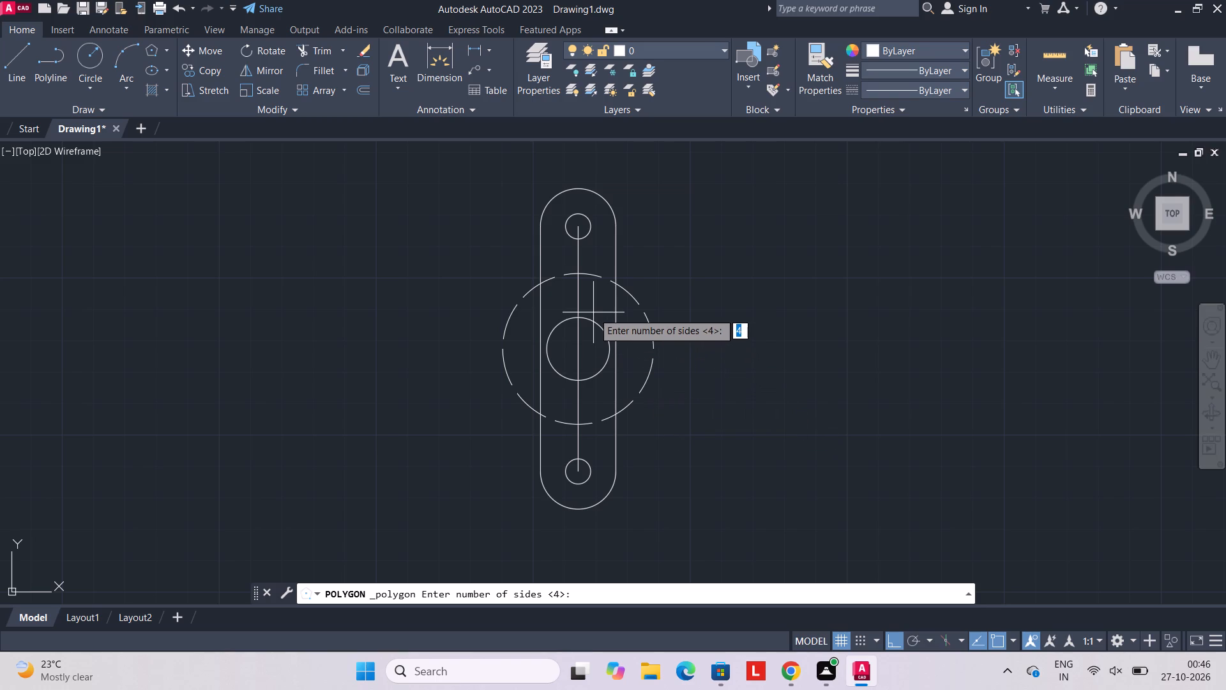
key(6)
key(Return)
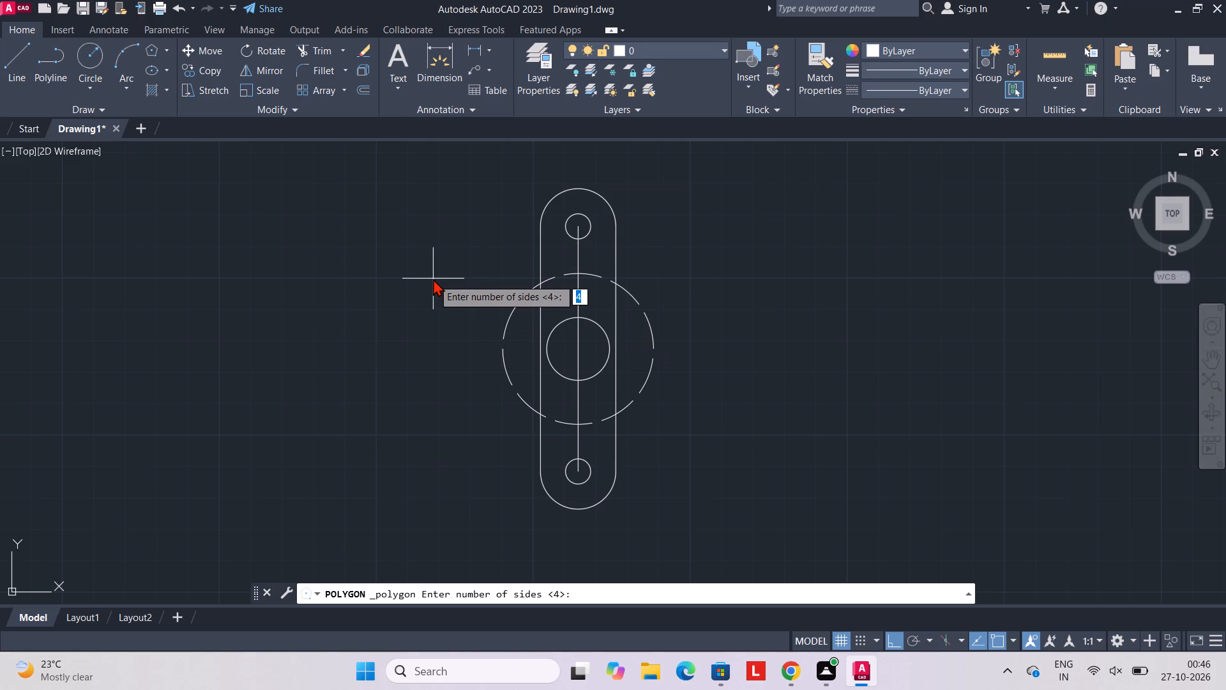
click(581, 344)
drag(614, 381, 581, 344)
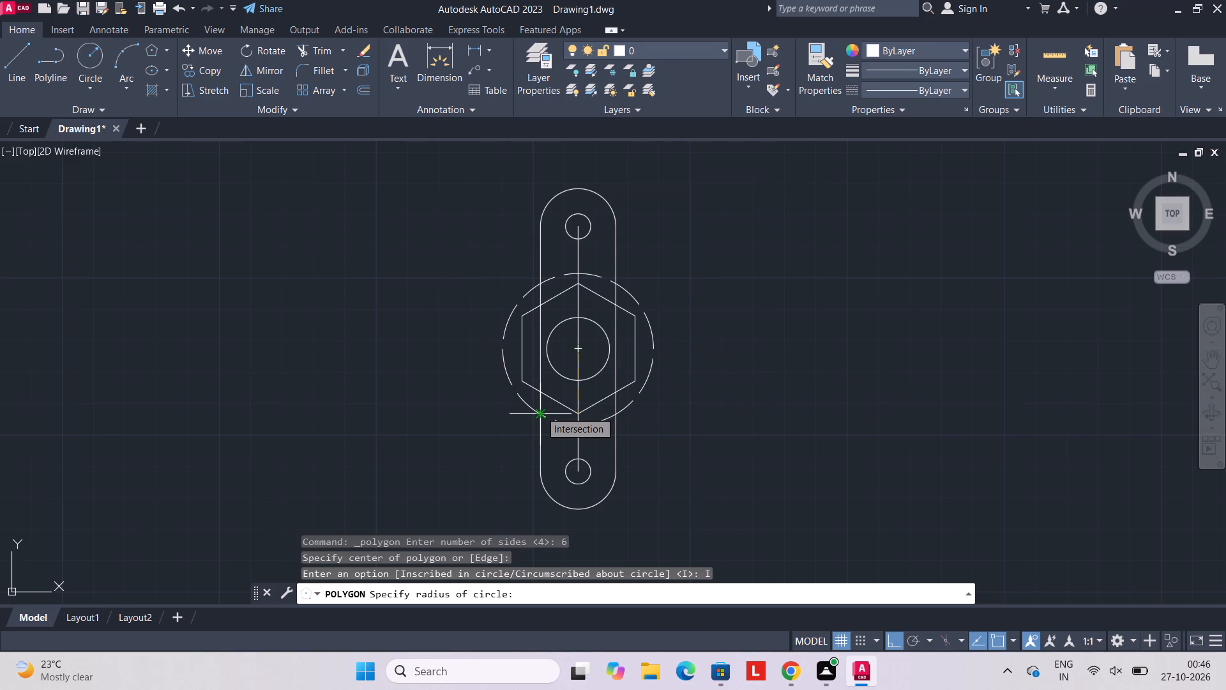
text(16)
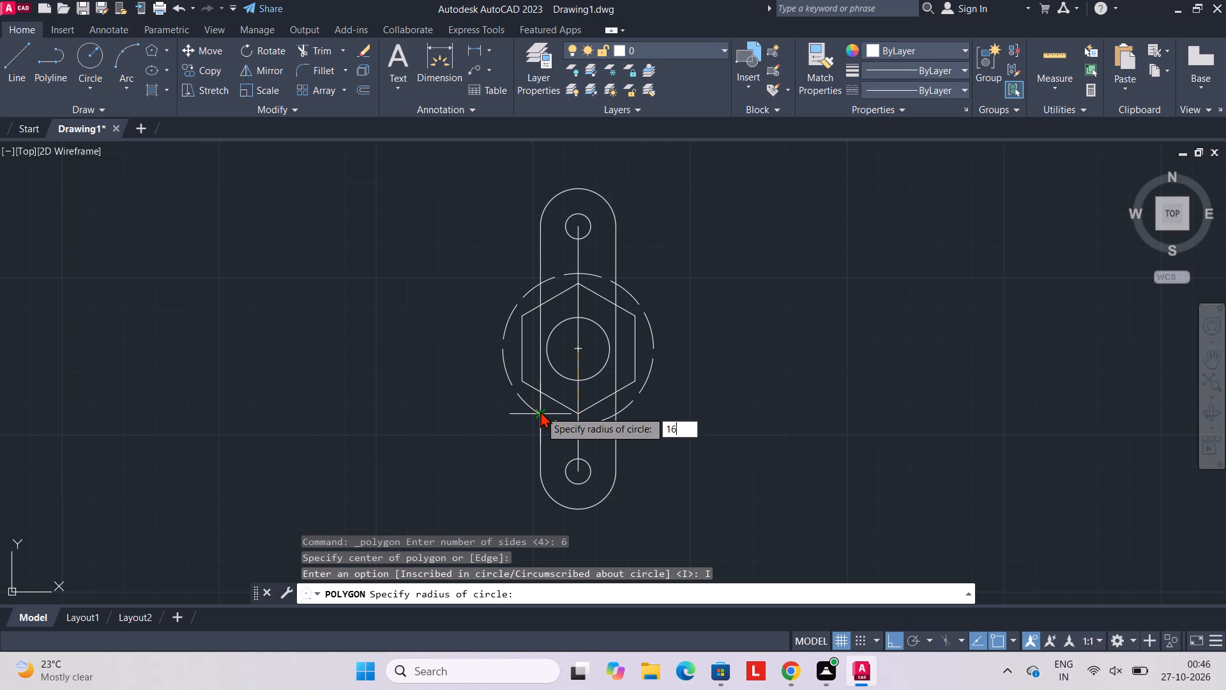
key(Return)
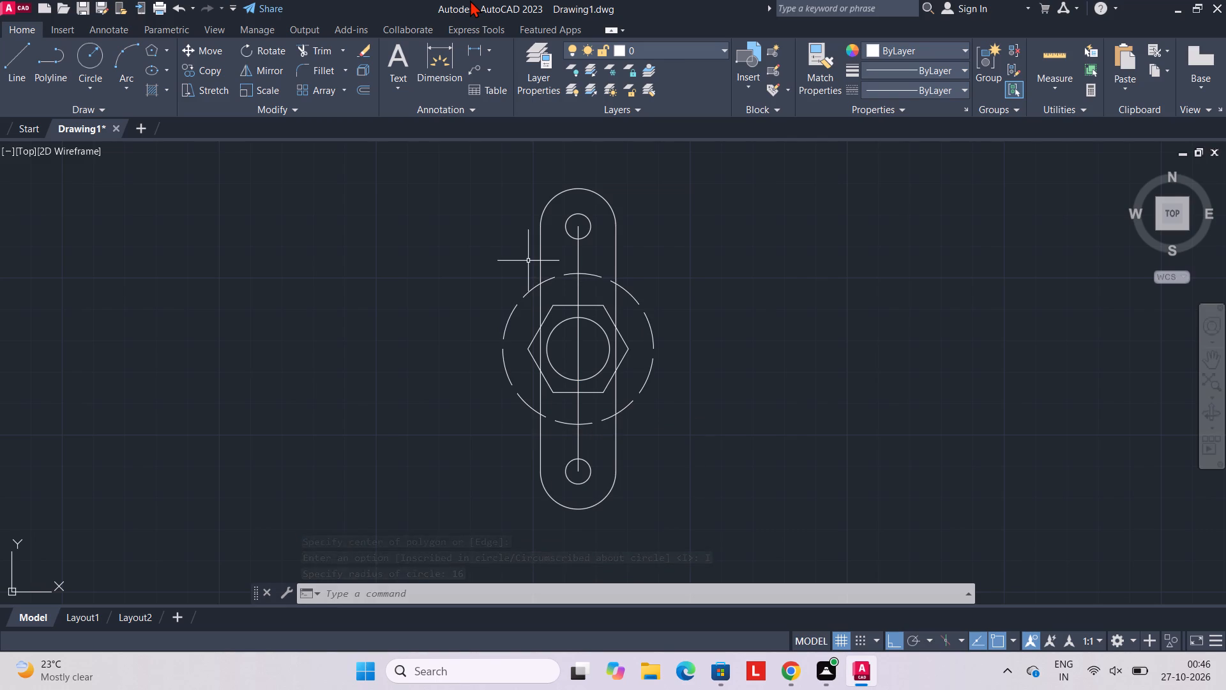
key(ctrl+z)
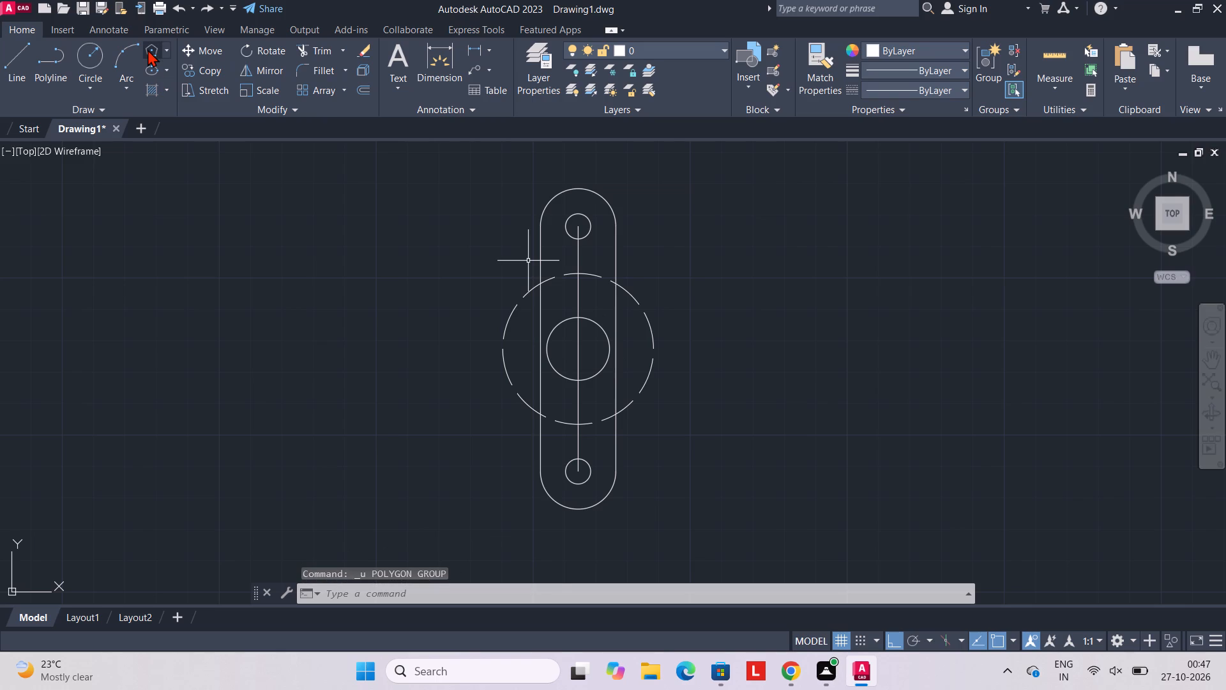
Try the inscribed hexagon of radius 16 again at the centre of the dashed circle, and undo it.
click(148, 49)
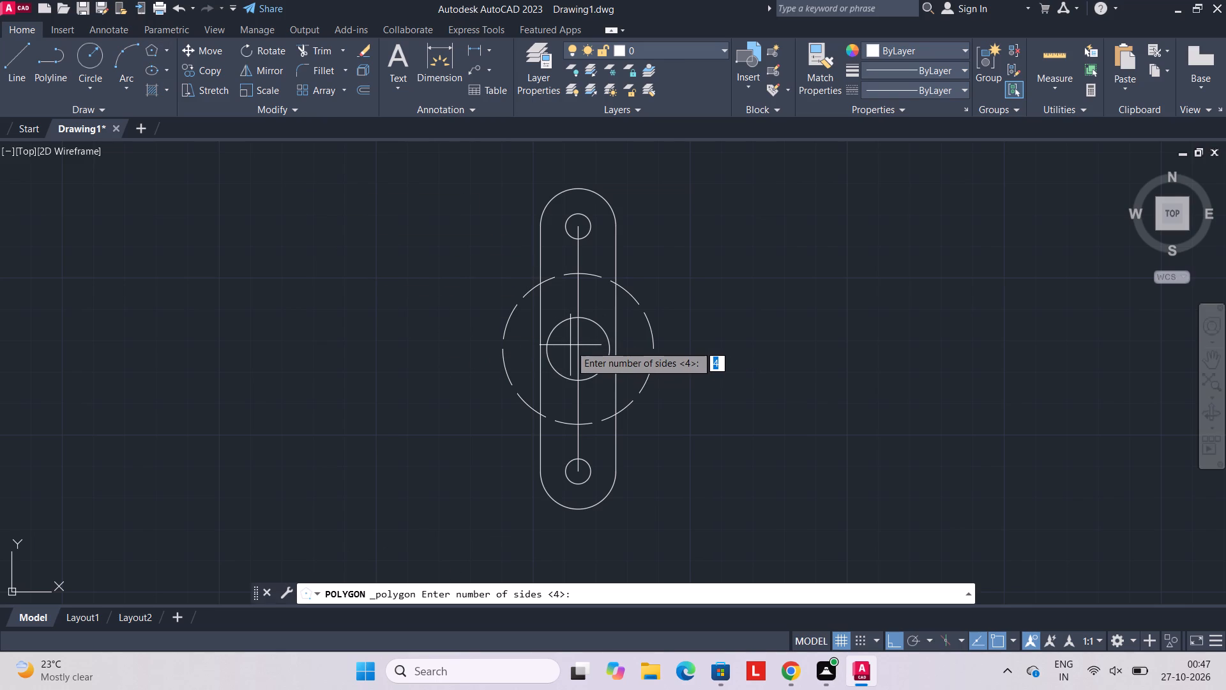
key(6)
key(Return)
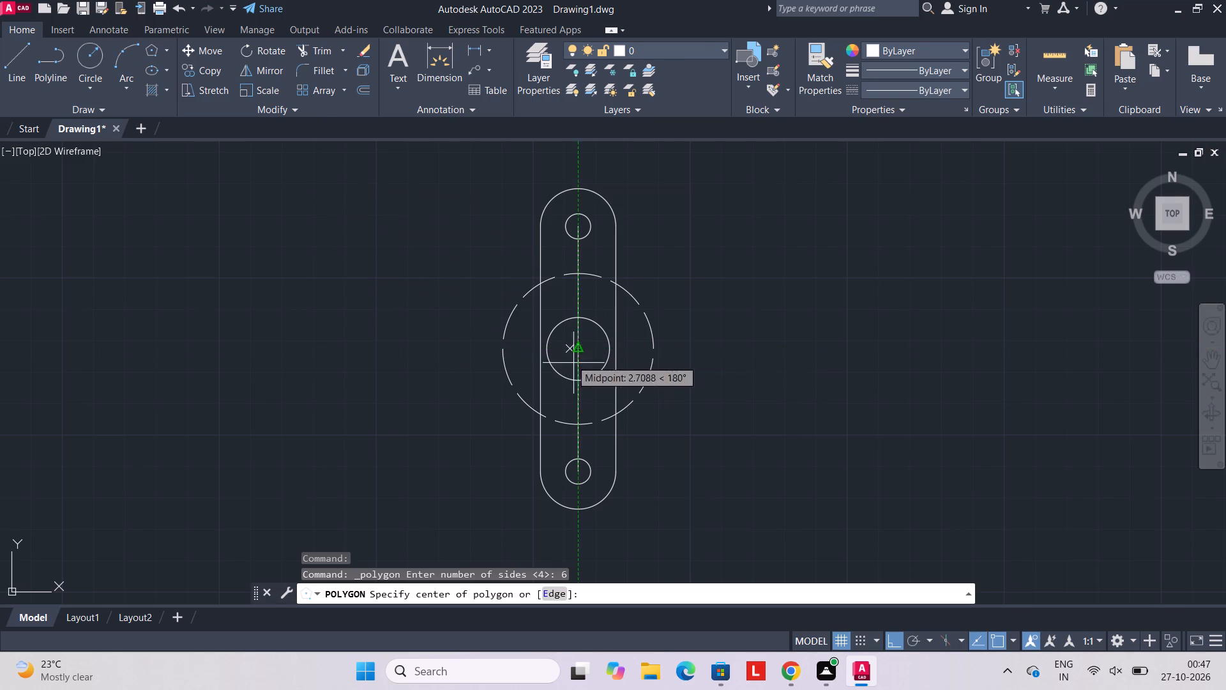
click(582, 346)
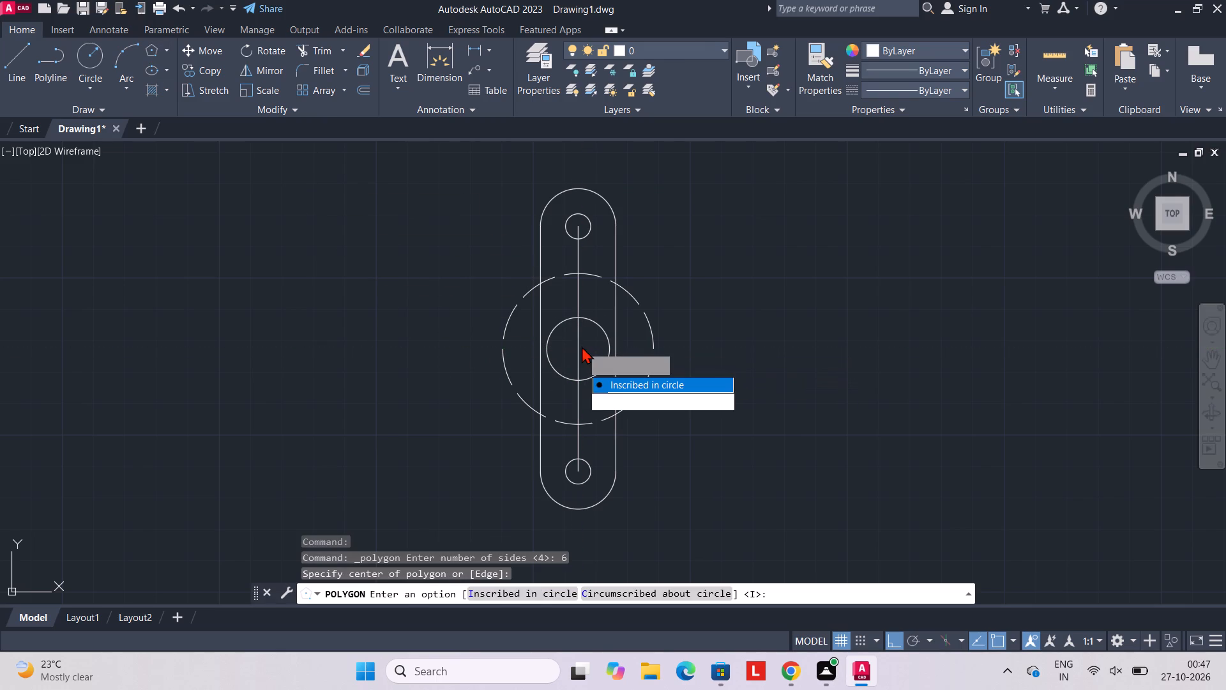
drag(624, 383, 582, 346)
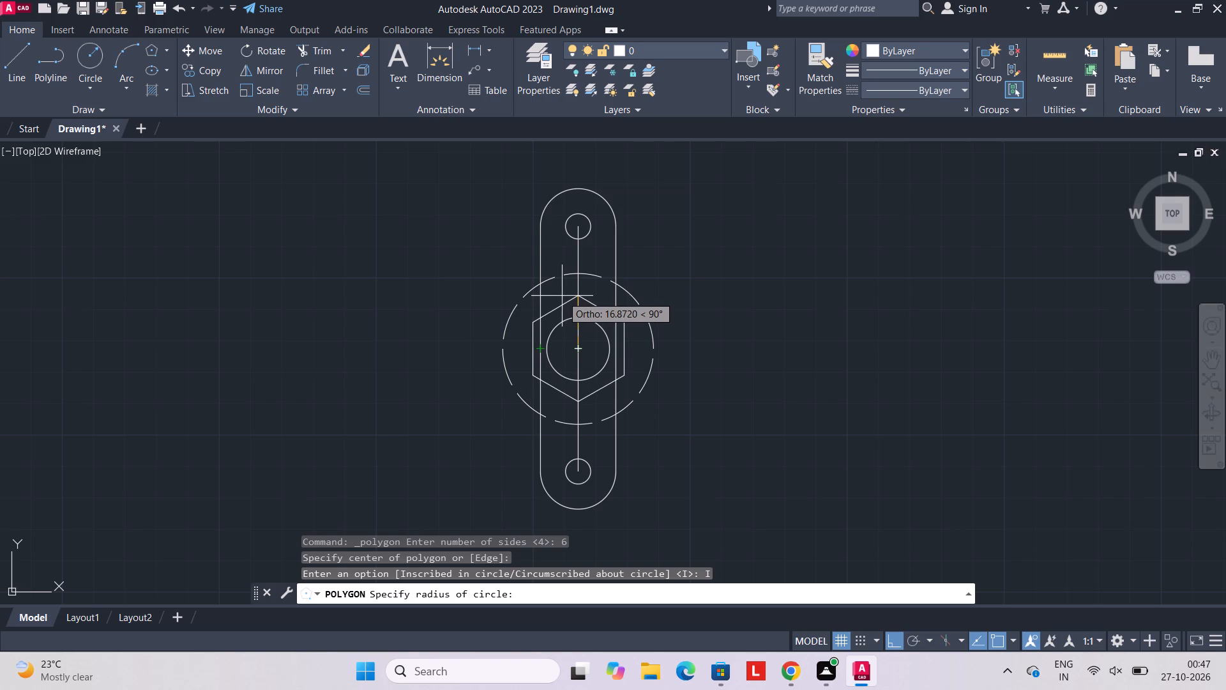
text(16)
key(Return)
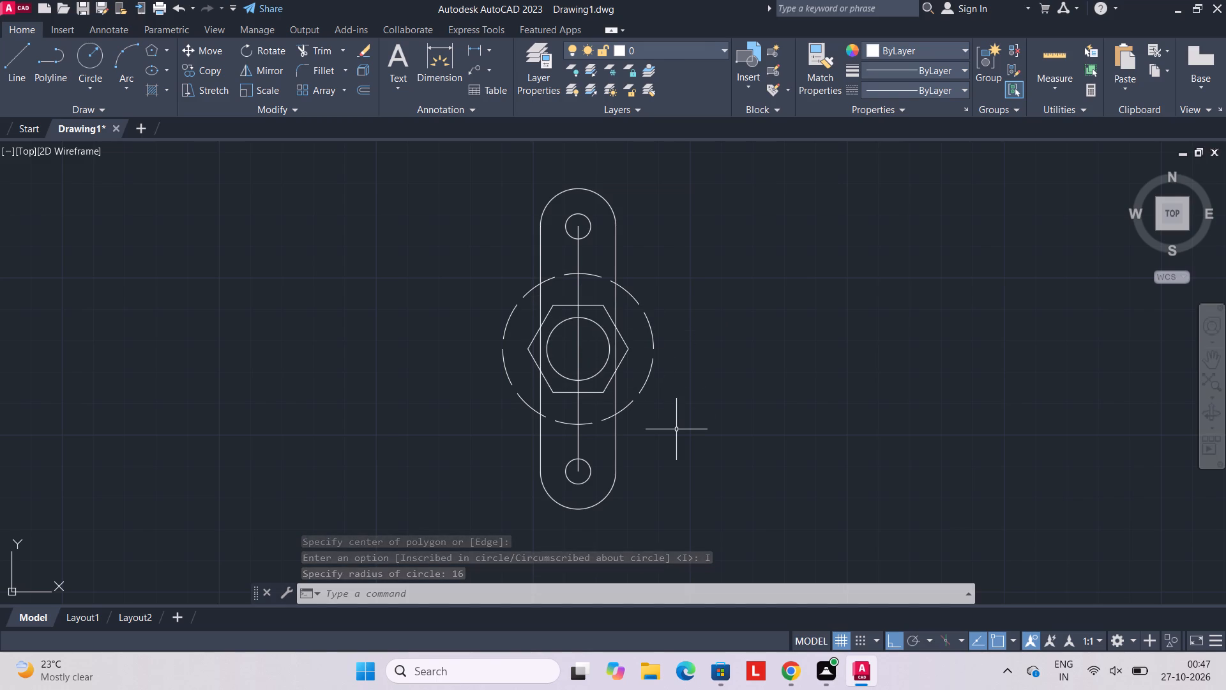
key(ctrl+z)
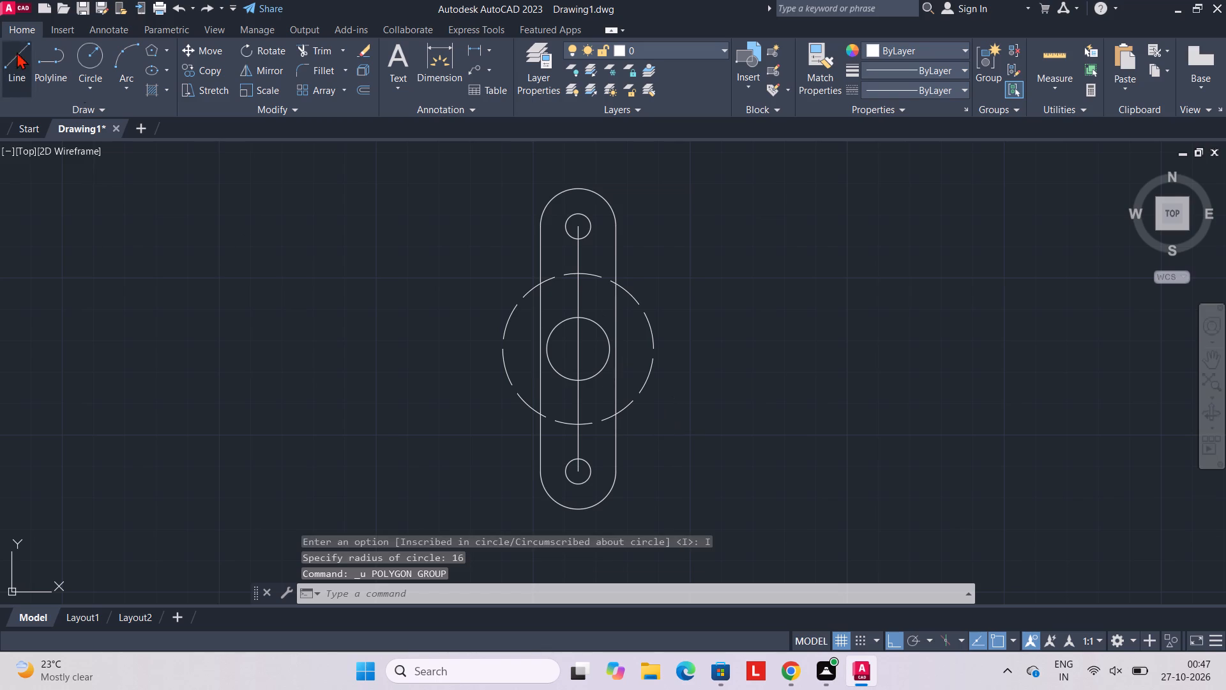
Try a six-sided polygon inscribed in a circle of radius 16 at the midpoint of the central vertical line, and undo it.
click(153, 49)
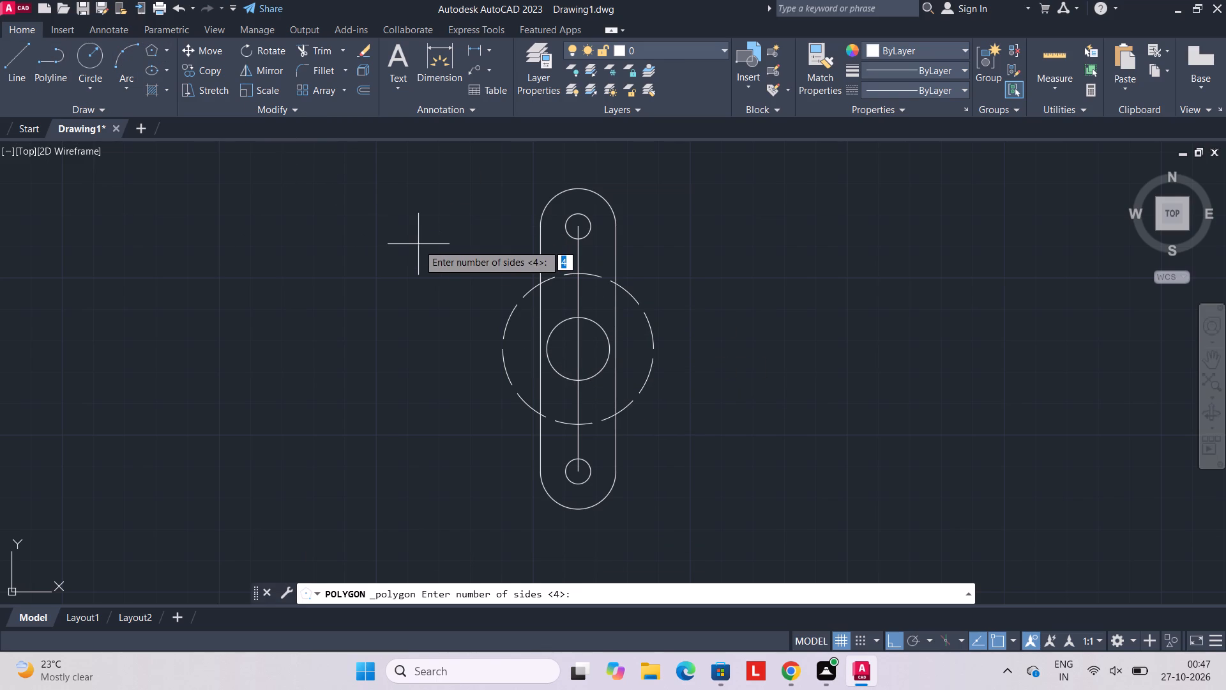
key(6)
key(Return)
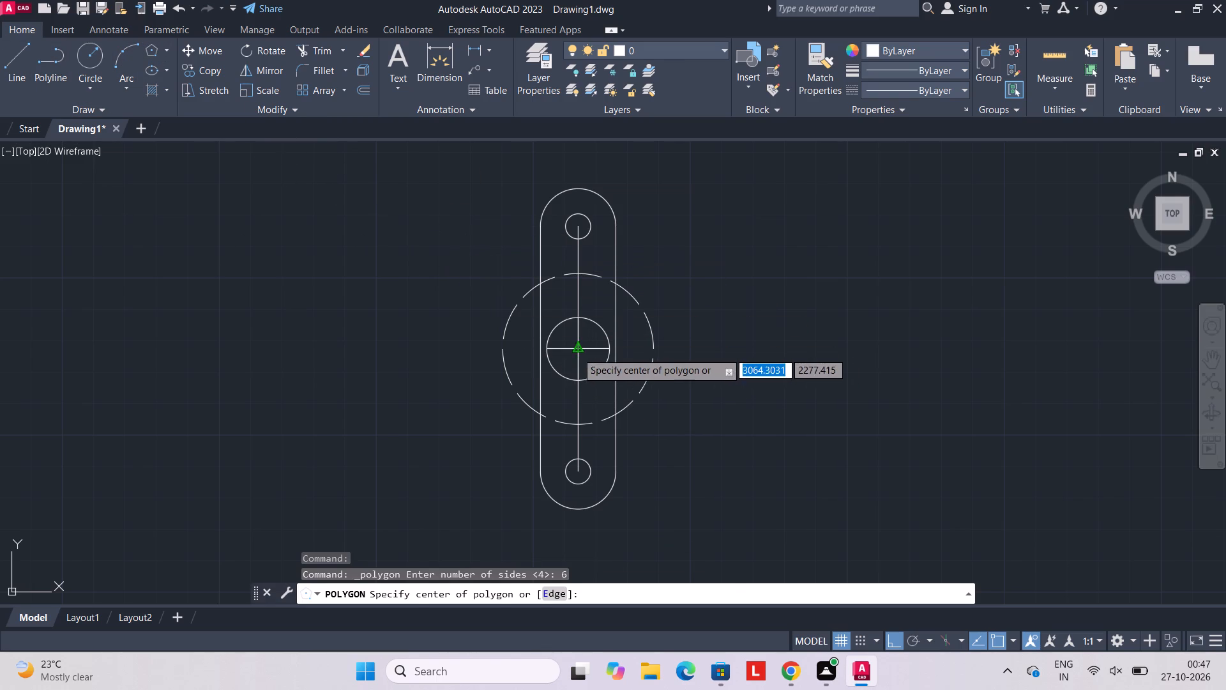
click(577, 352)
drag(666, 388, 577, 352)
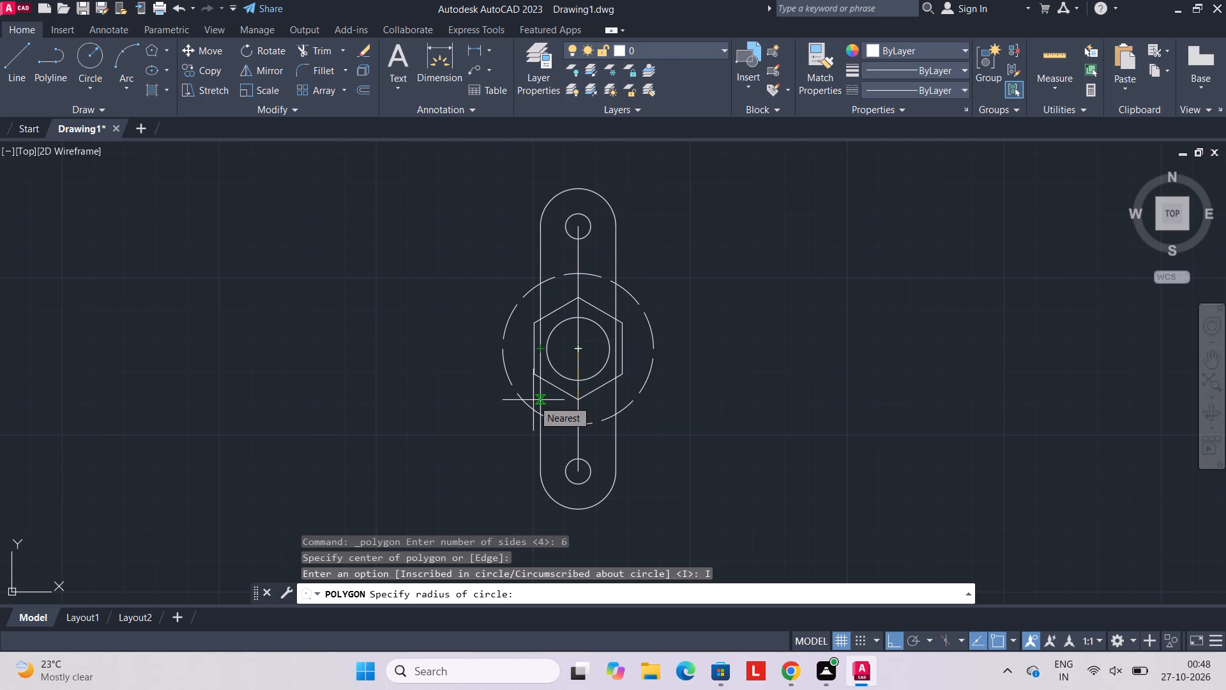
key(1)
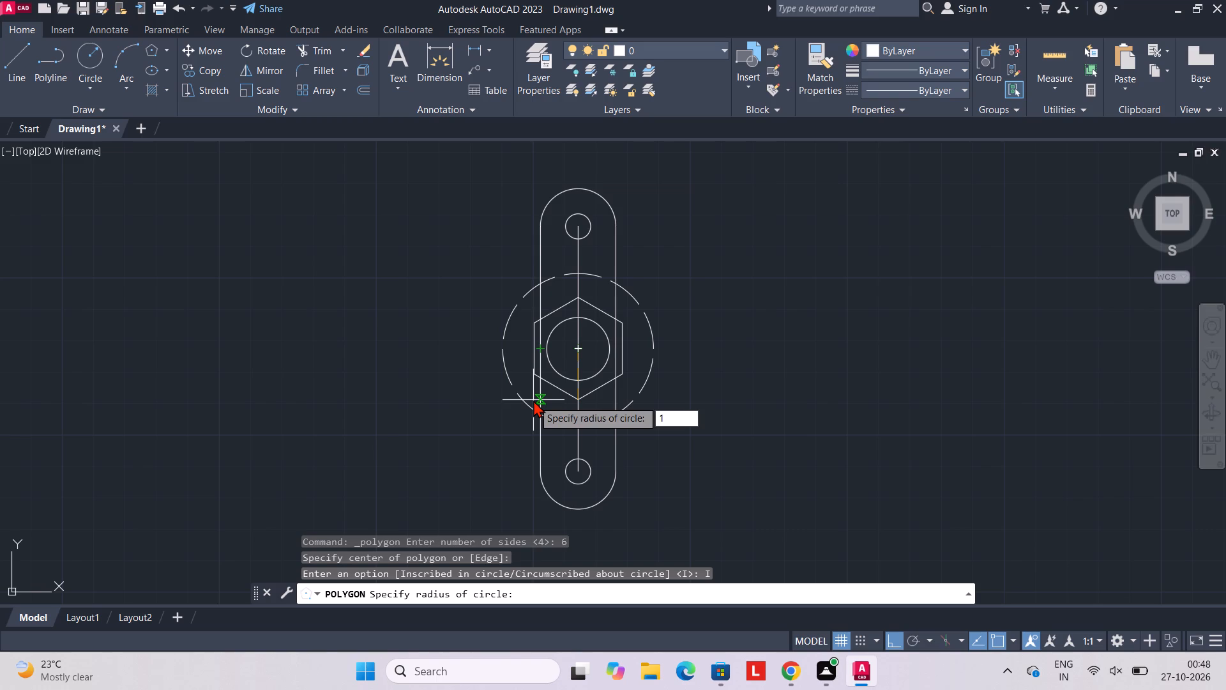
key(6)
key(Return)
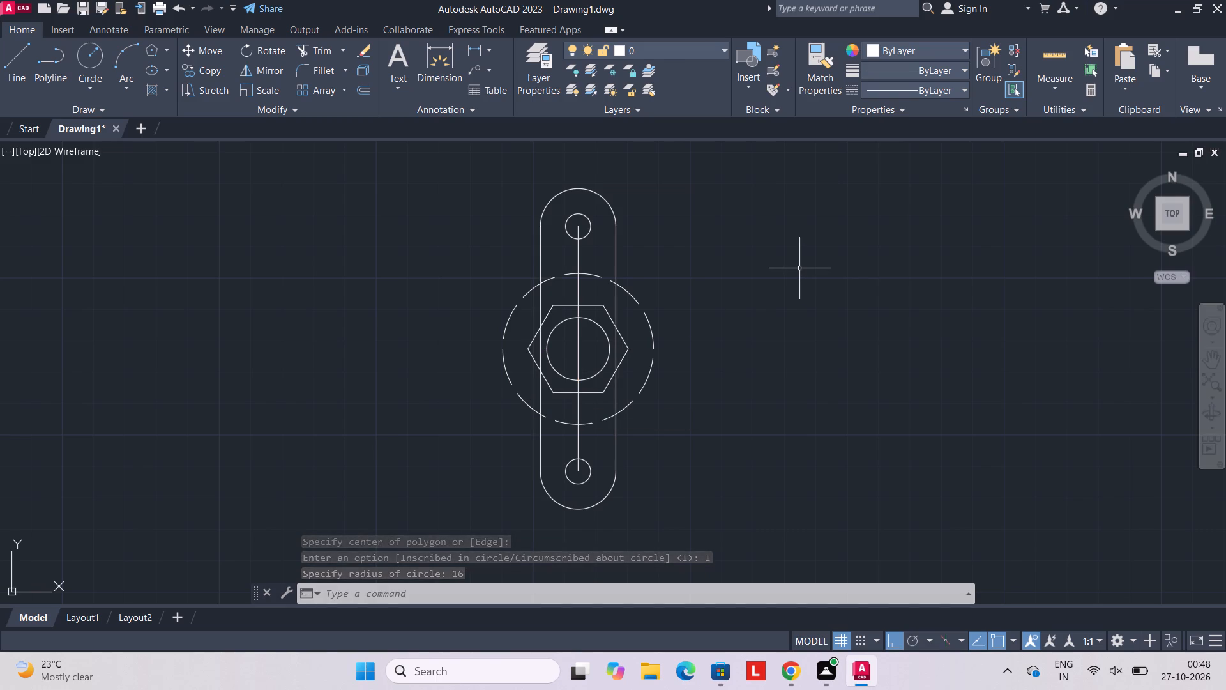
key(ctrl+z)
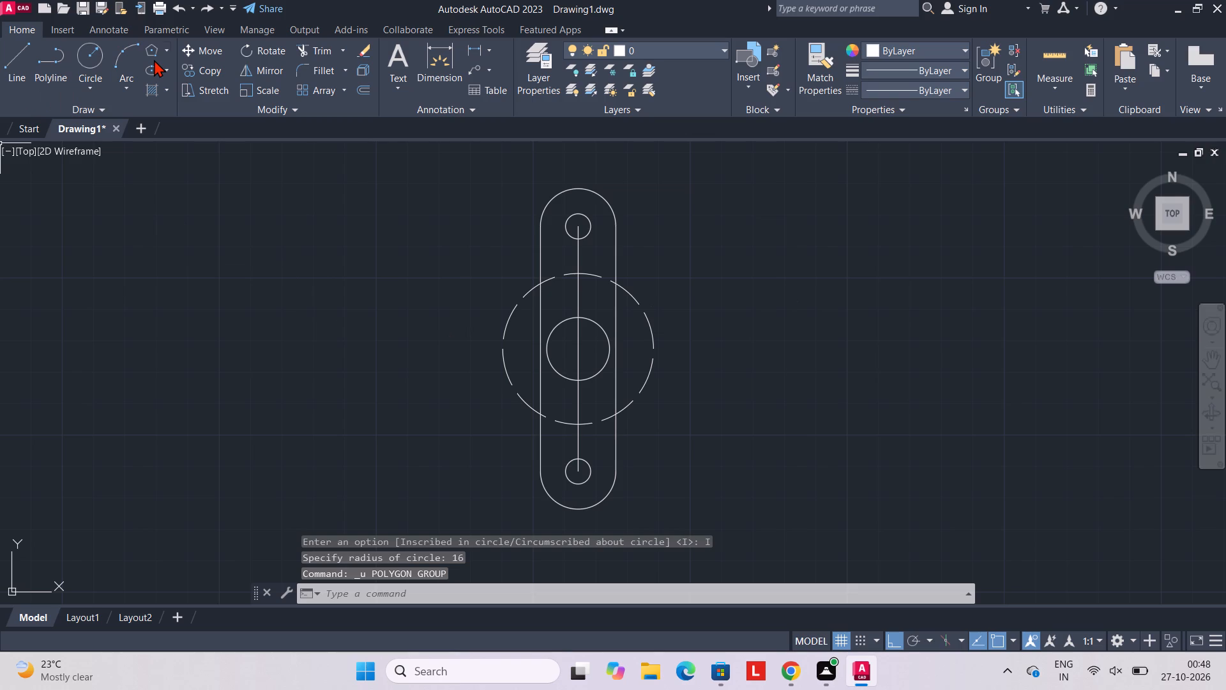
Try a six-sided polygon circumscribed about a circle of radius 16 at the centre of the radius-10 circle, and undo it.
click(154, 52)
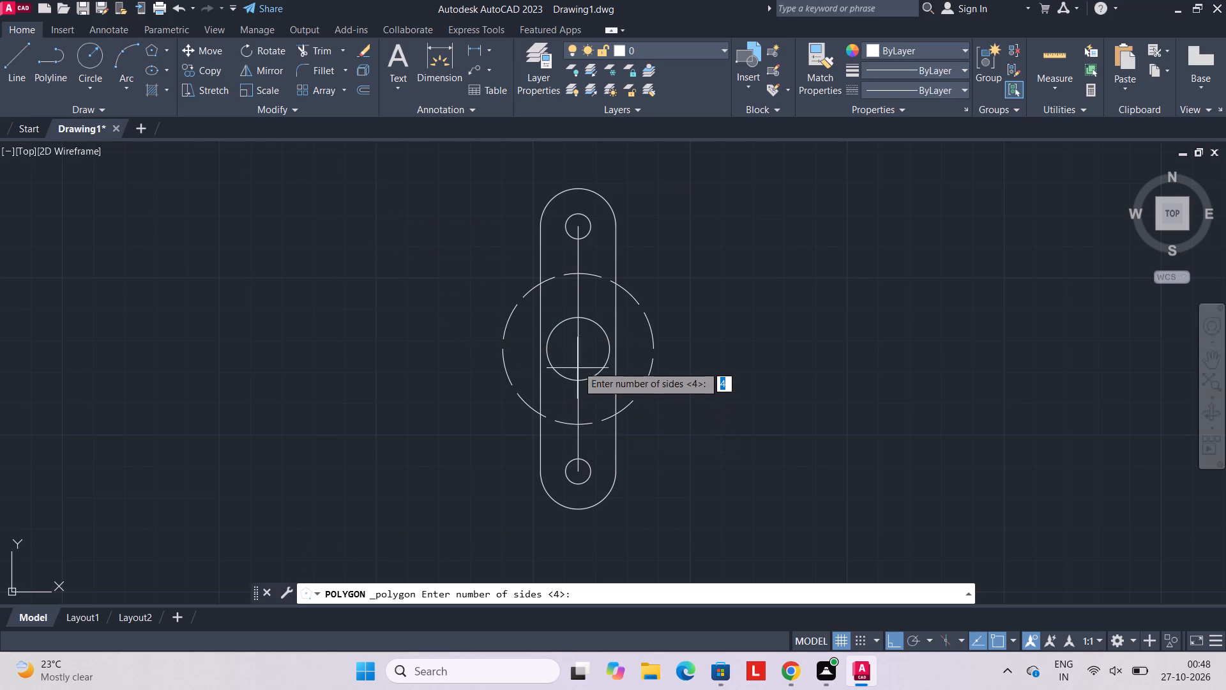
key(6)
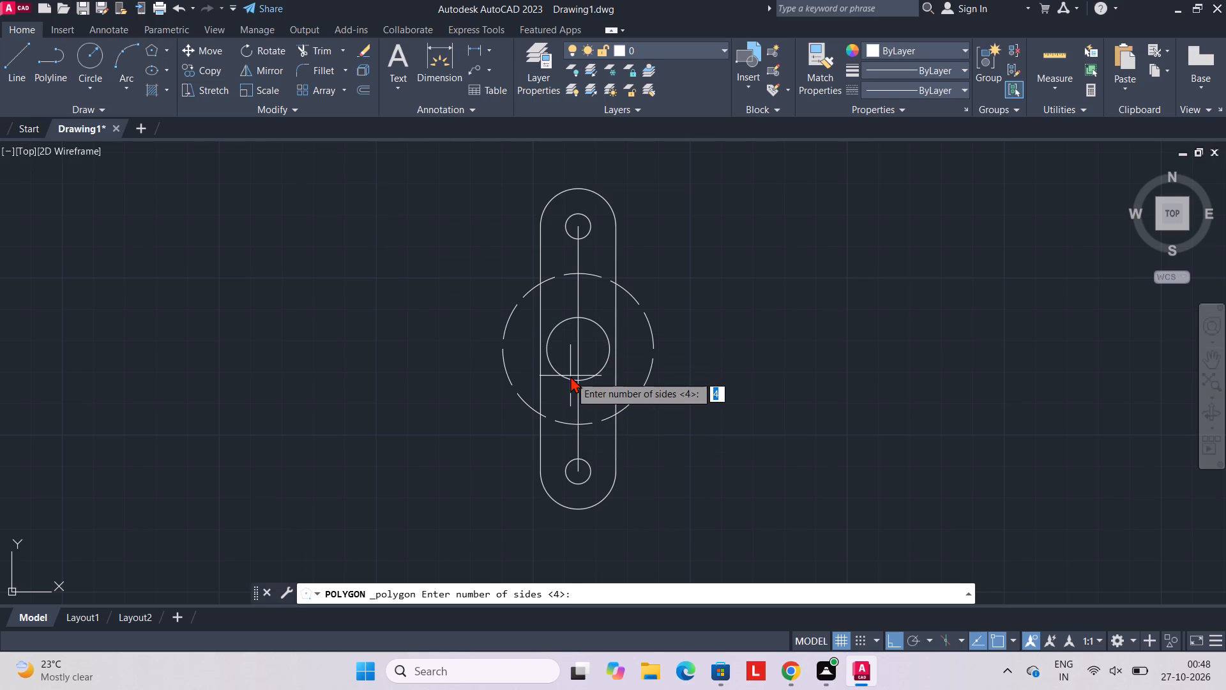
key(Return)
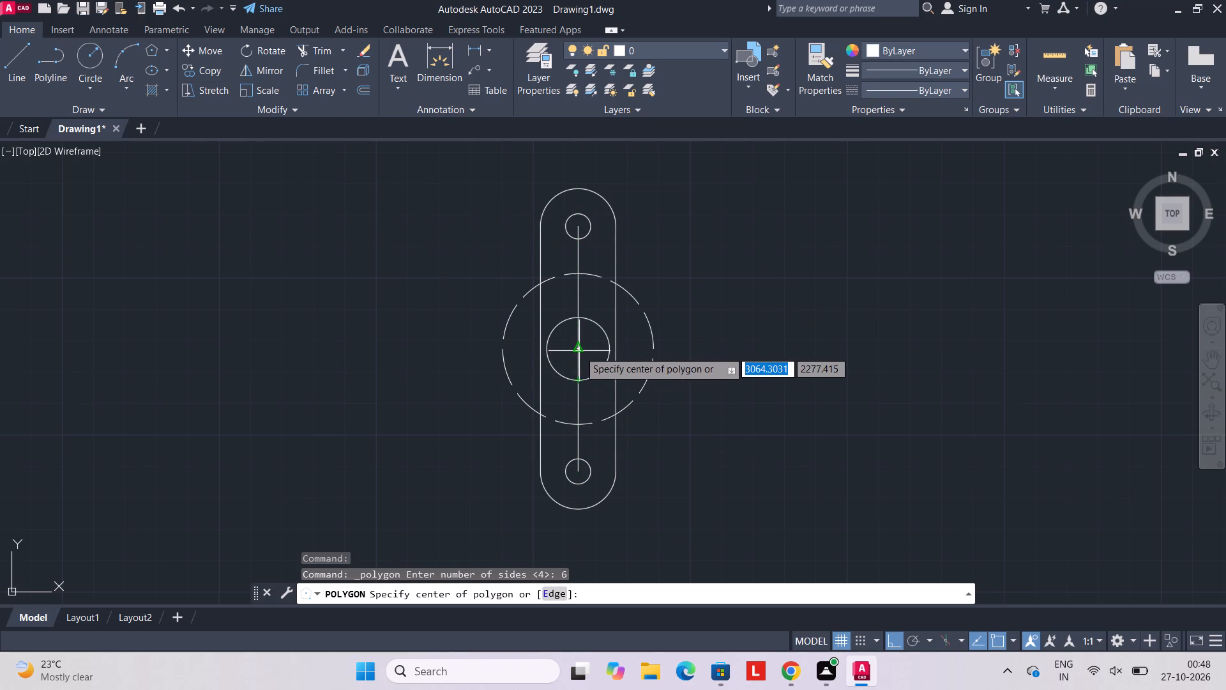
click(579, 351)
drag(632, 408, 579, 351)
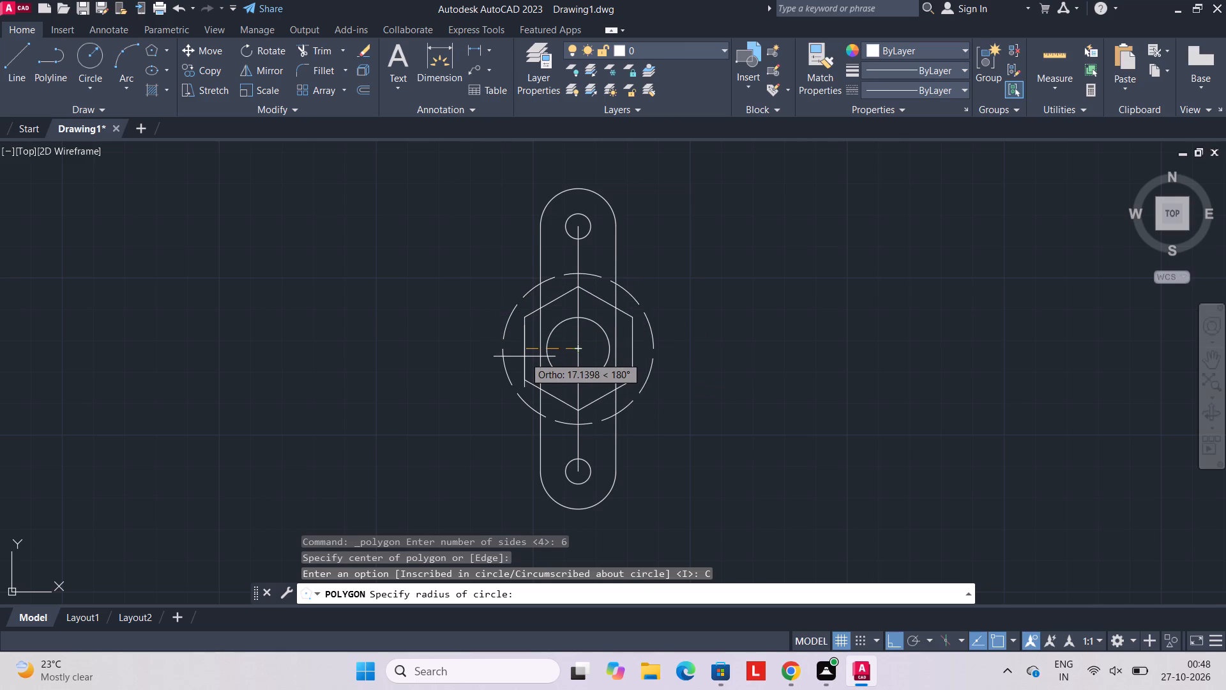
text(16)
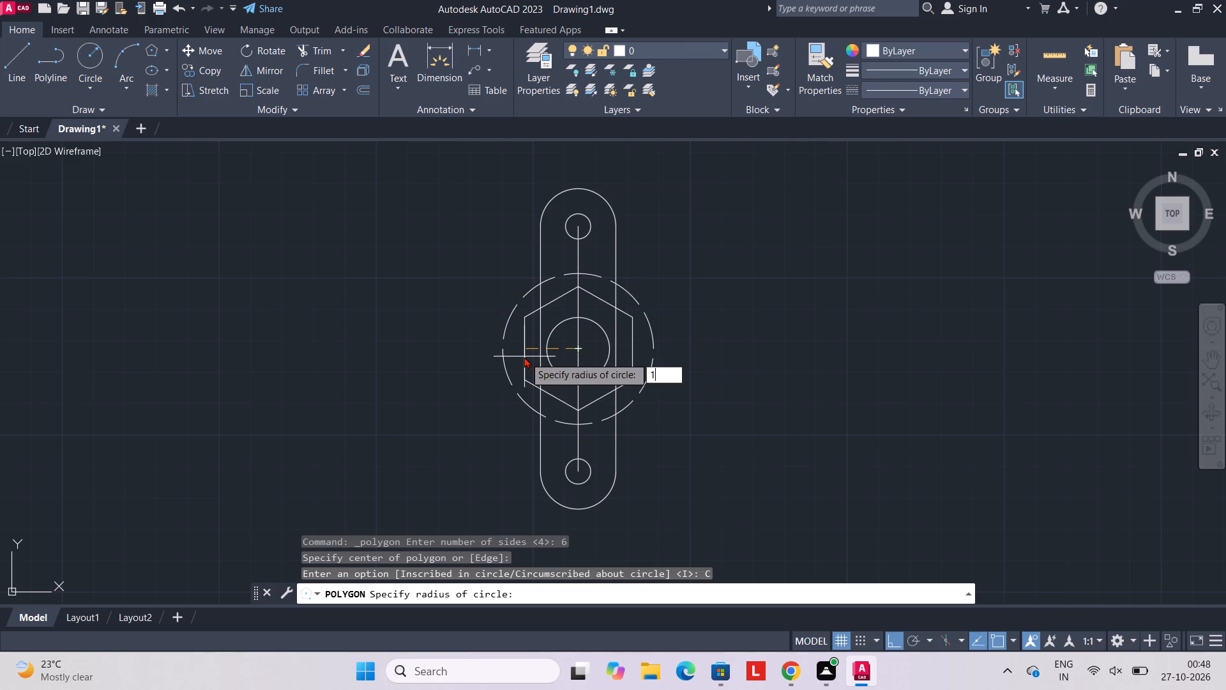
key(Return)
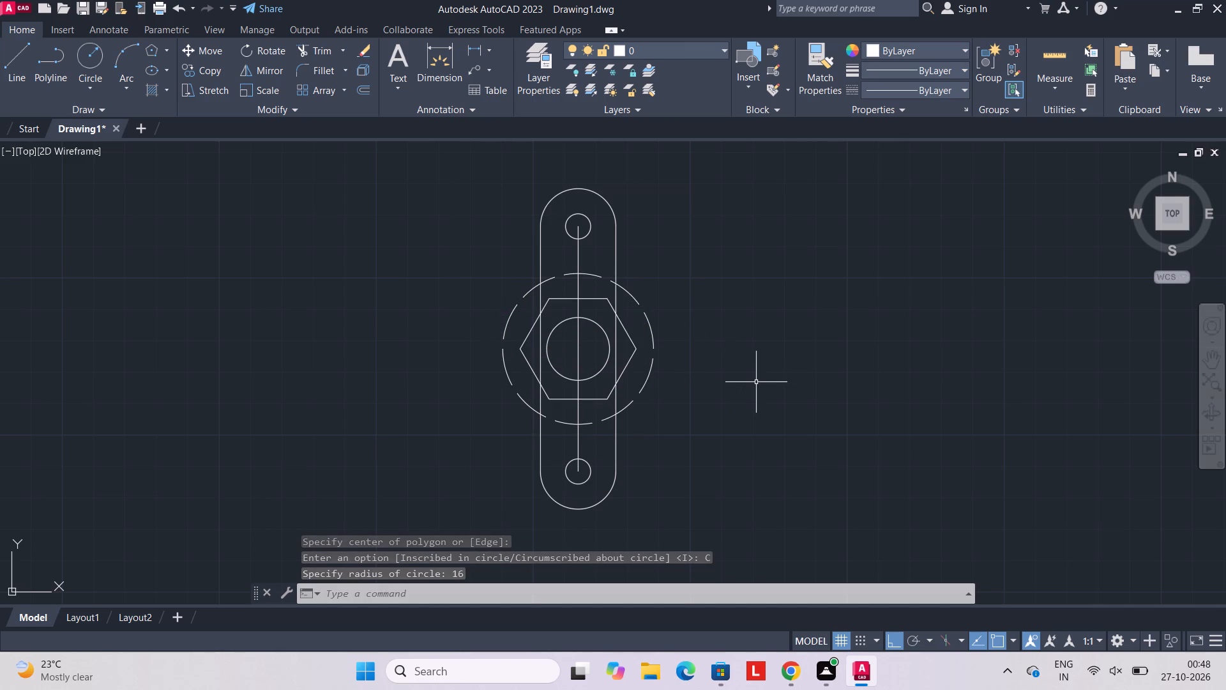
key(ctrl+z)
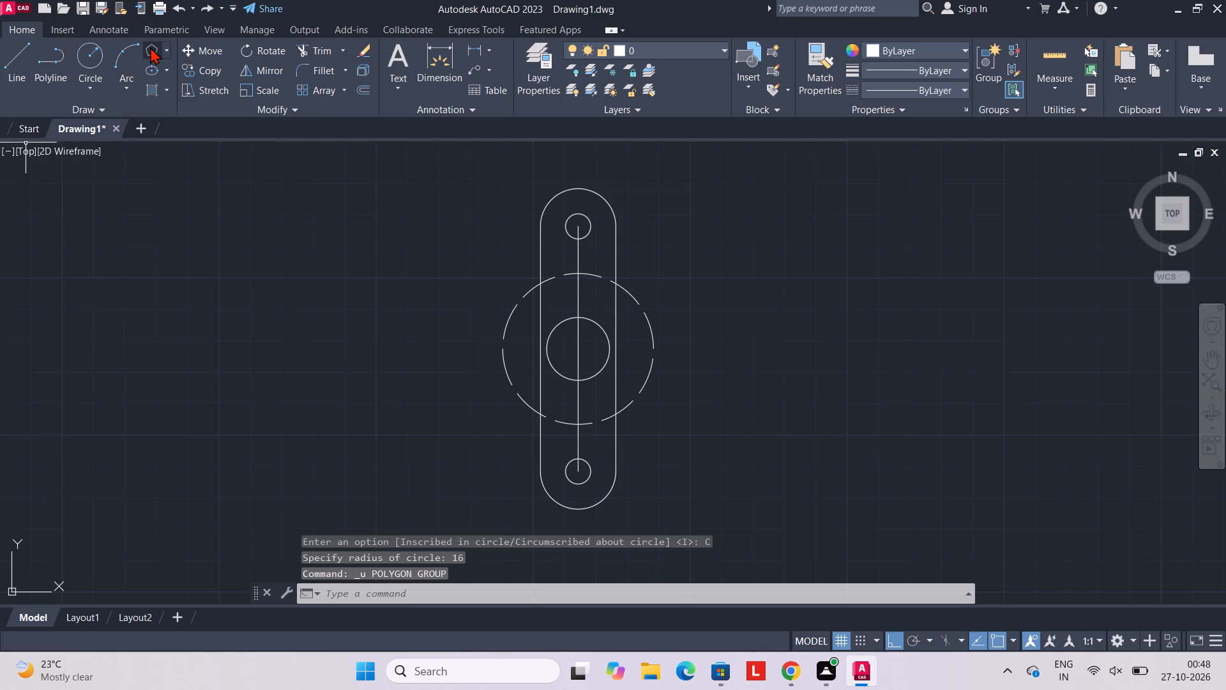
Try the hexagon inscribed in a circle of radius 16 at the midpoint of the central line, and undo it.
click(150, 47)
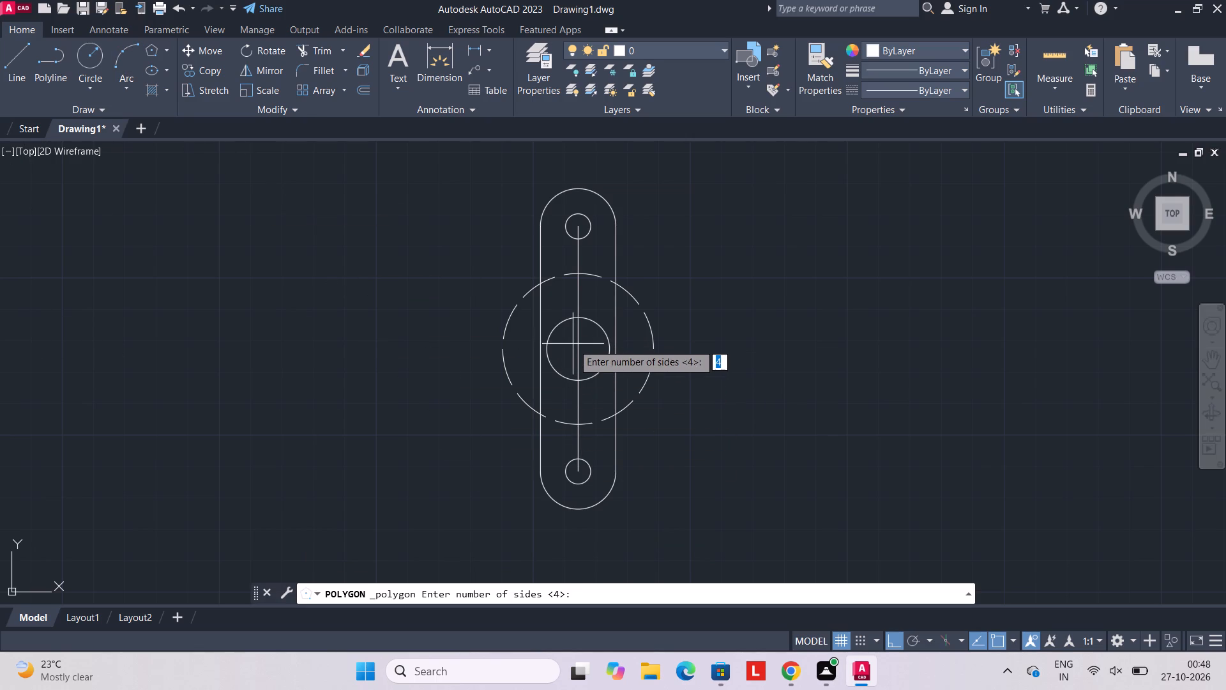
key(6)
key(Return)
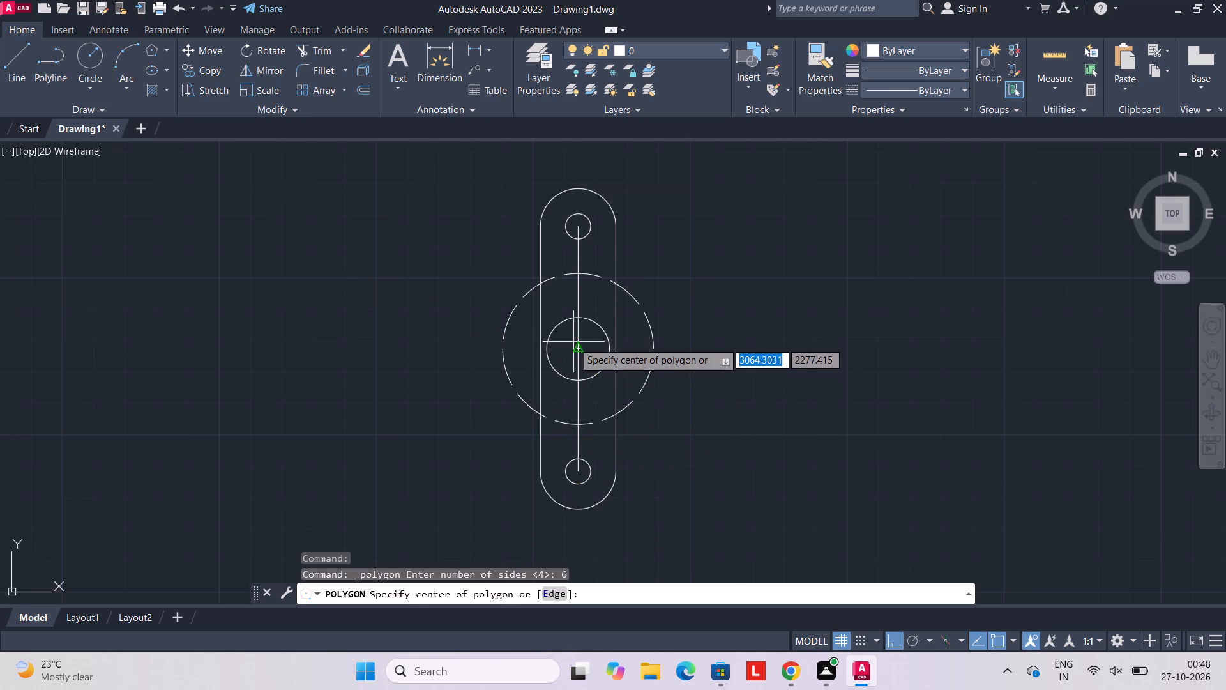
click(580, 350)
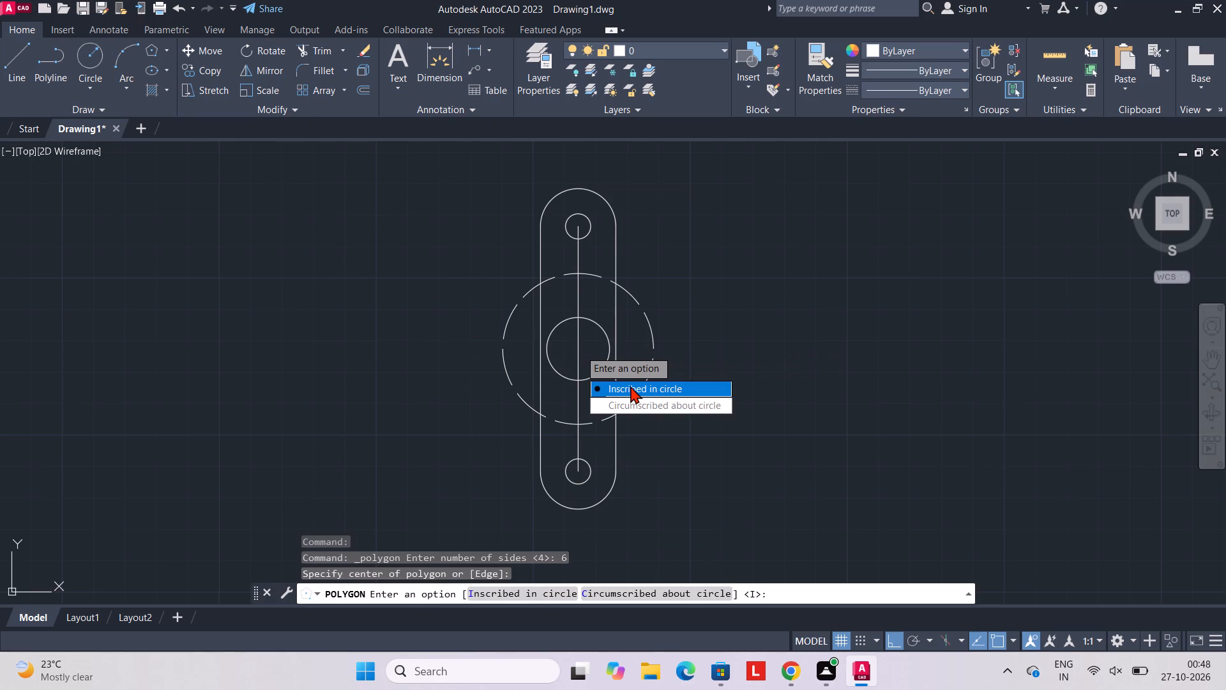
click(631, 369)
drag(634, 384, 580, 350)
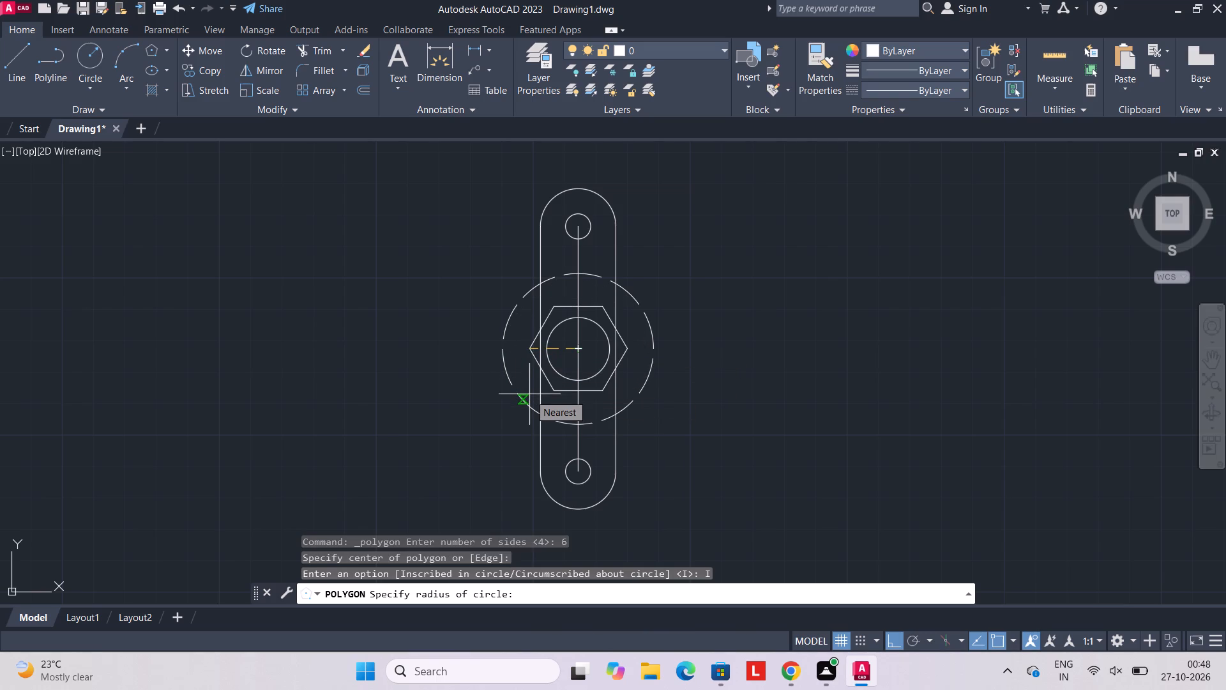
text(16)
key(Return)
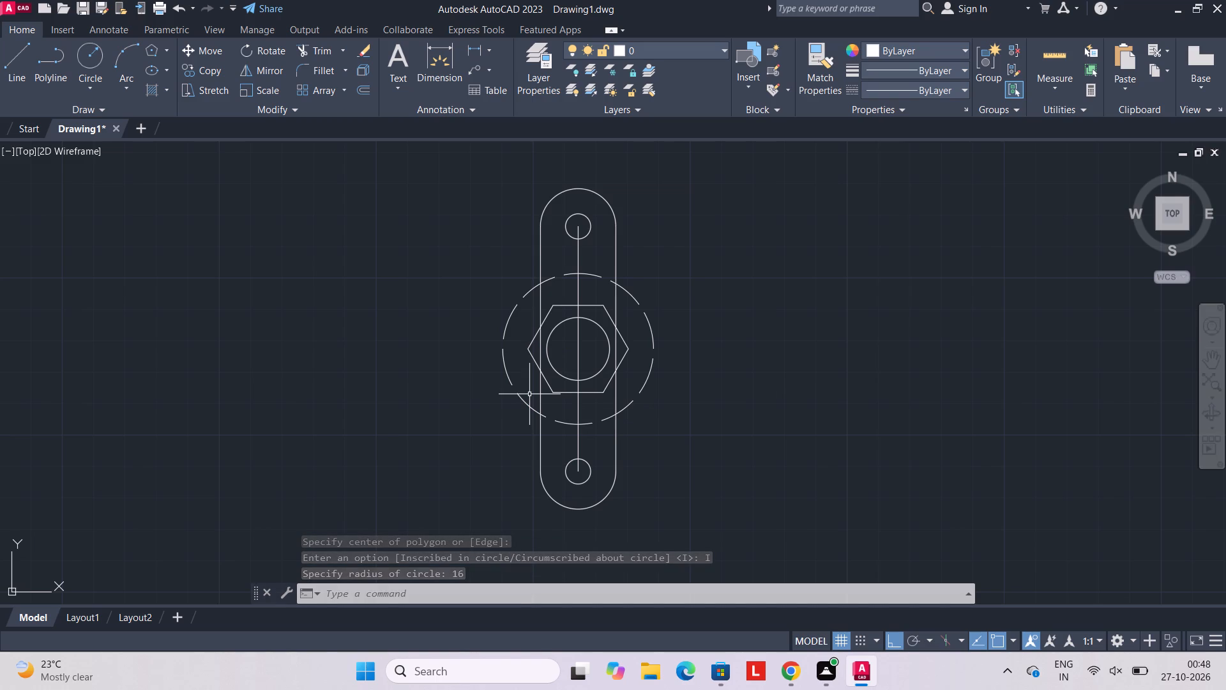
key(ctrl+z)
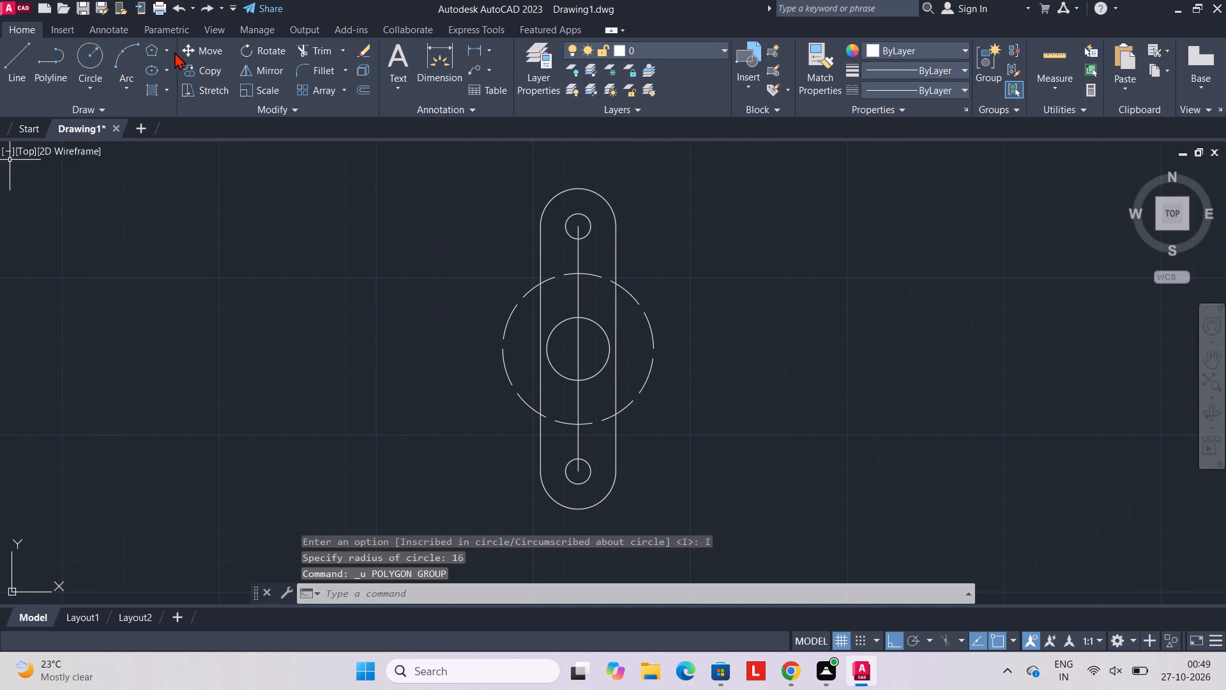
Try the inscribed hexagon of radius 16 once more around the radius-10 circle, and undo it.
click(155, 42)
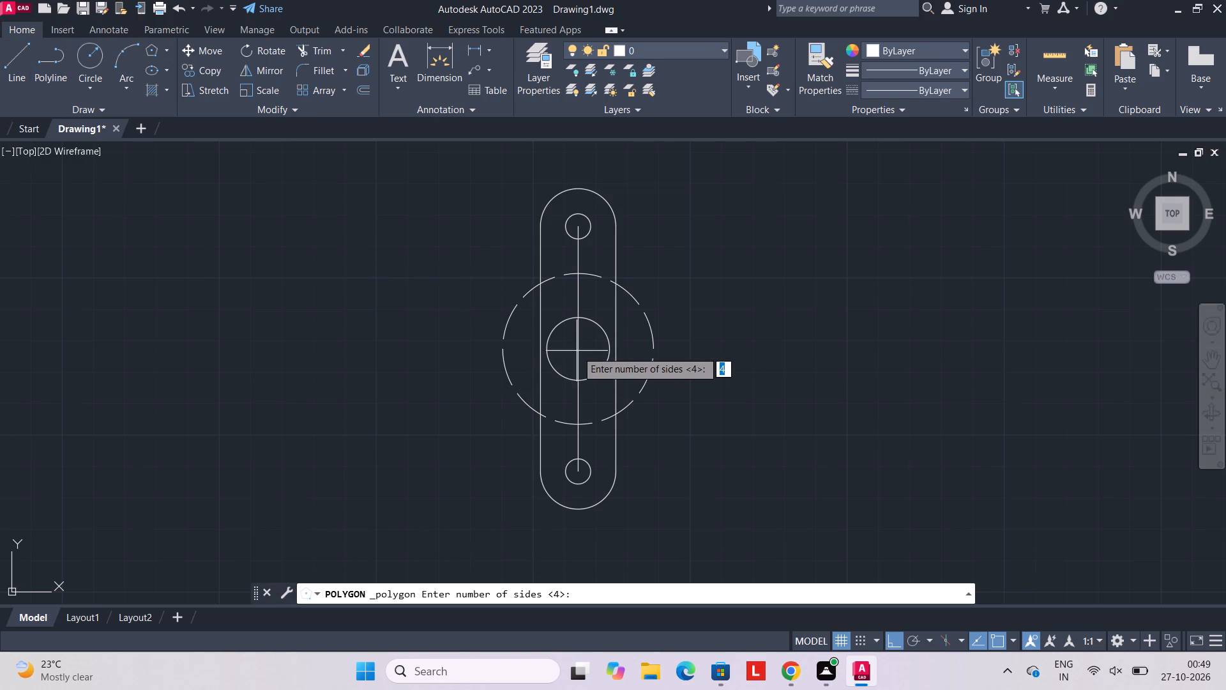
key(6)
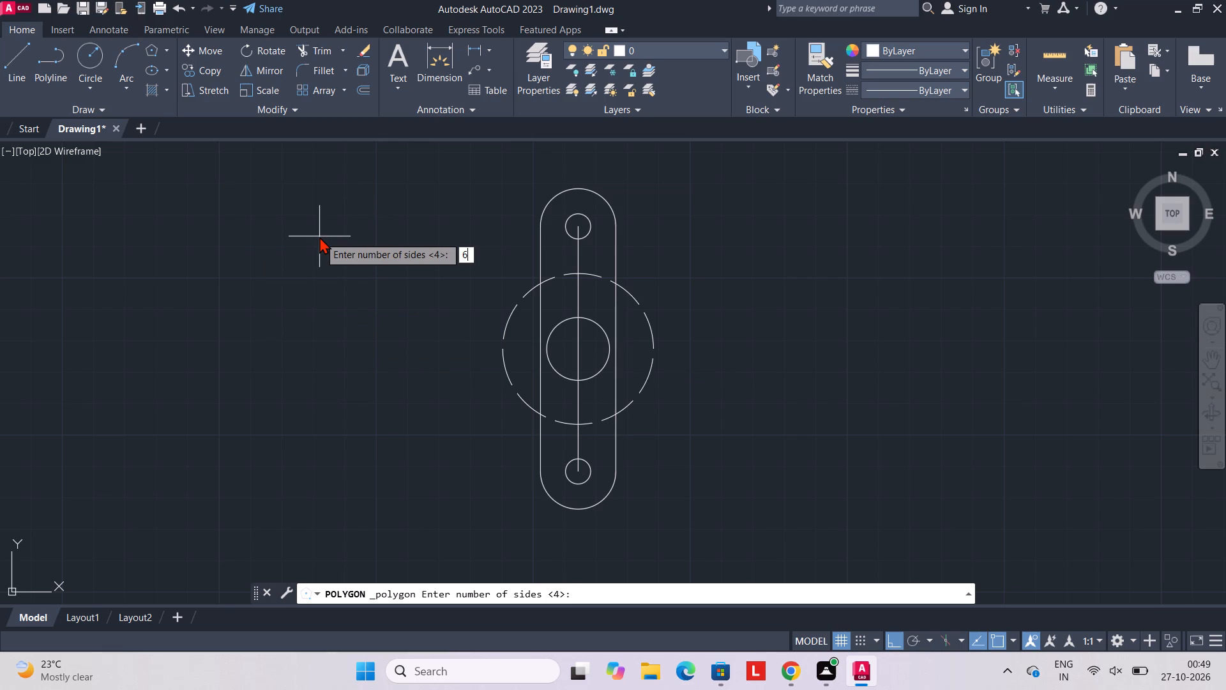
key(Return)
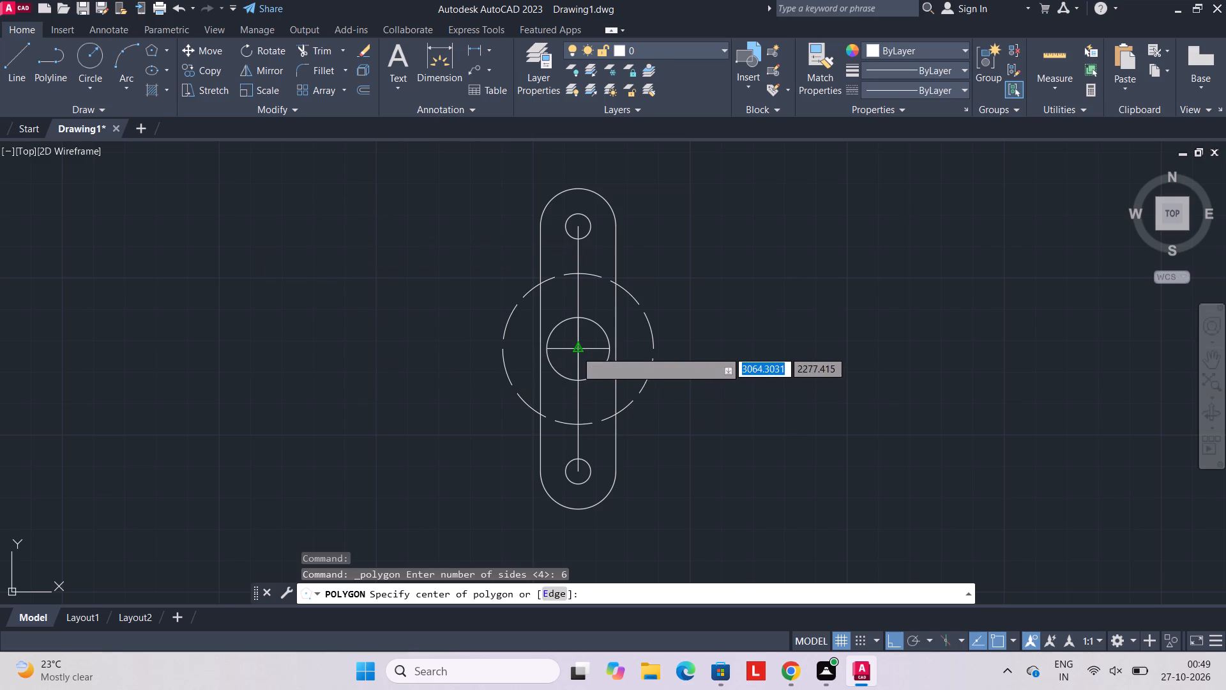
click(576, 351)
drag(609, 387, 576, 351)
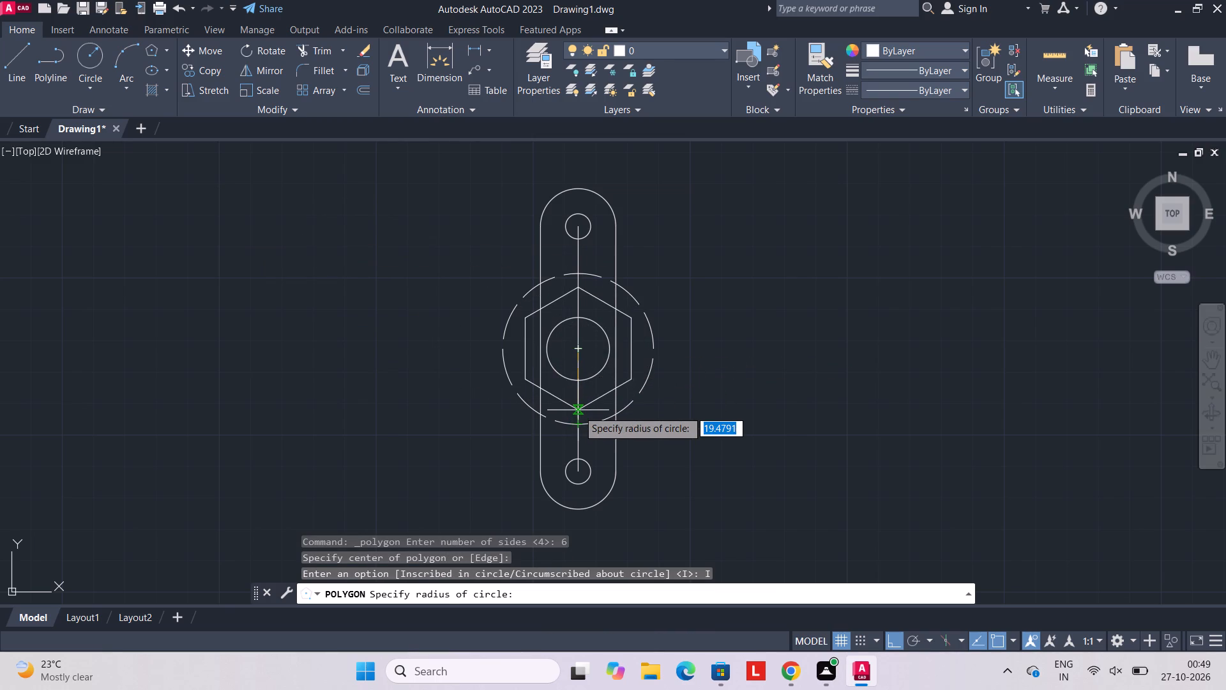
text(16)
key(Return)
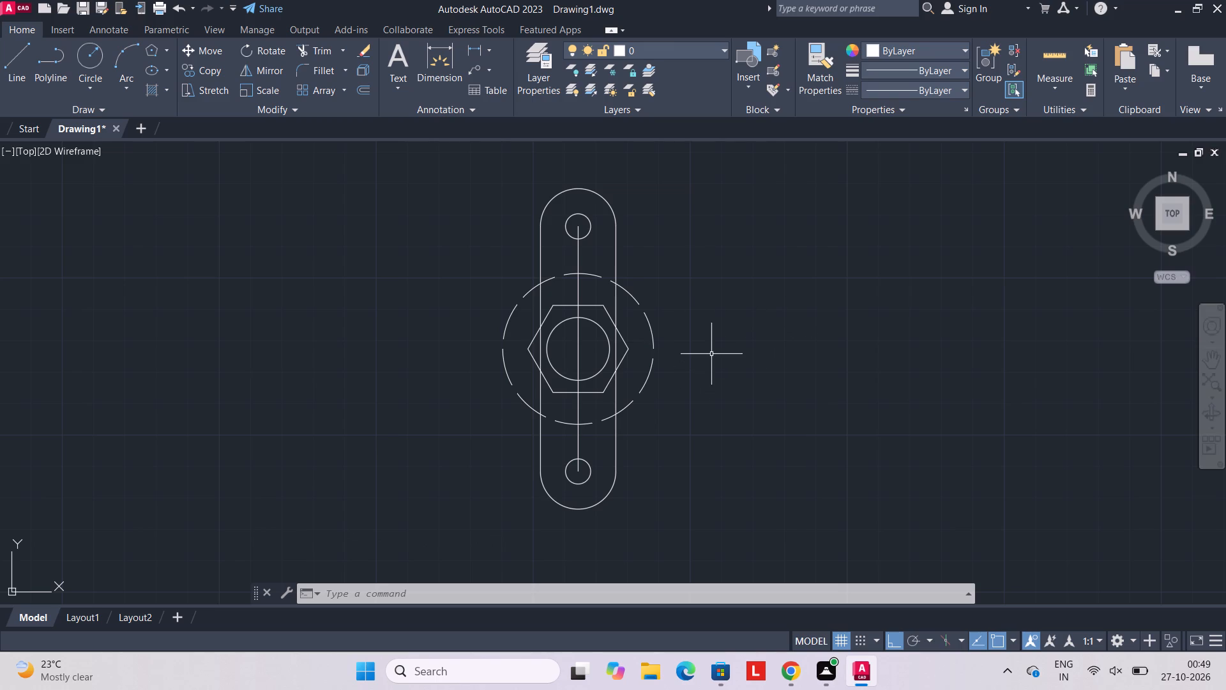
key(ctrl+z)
Draw a six-sided polygon inscribed in a circle of radius 16, centred on the midpoint of the central vertical line.
click(153, 46)
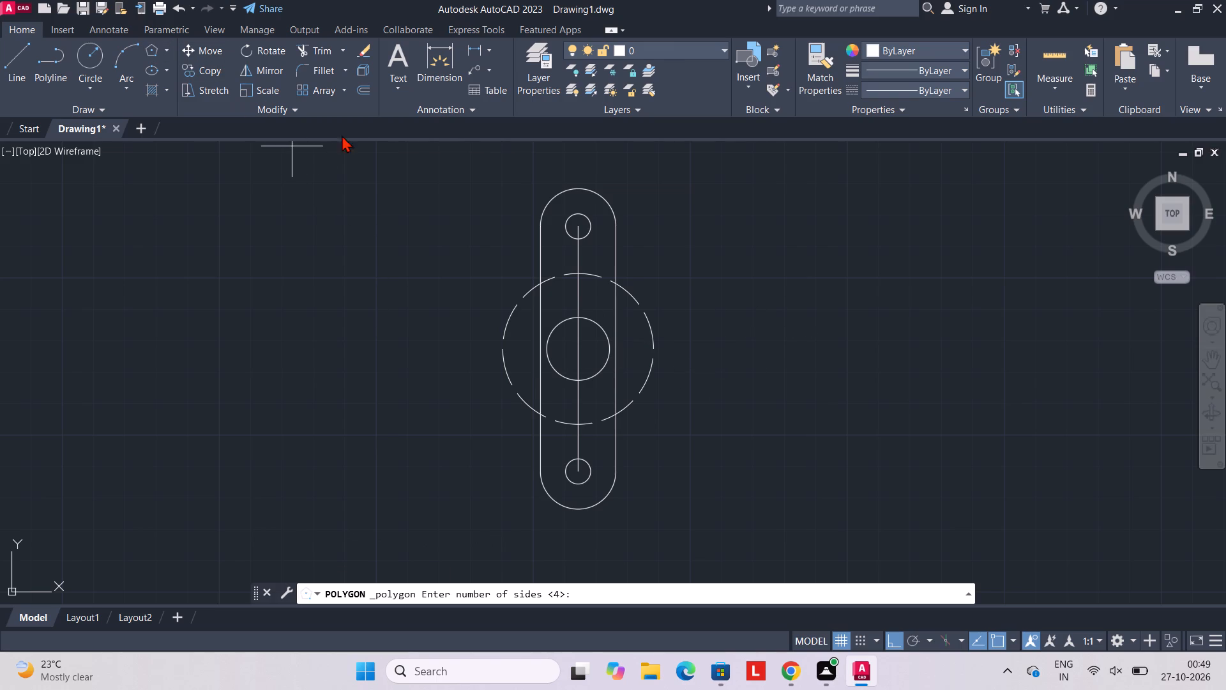
key(6)
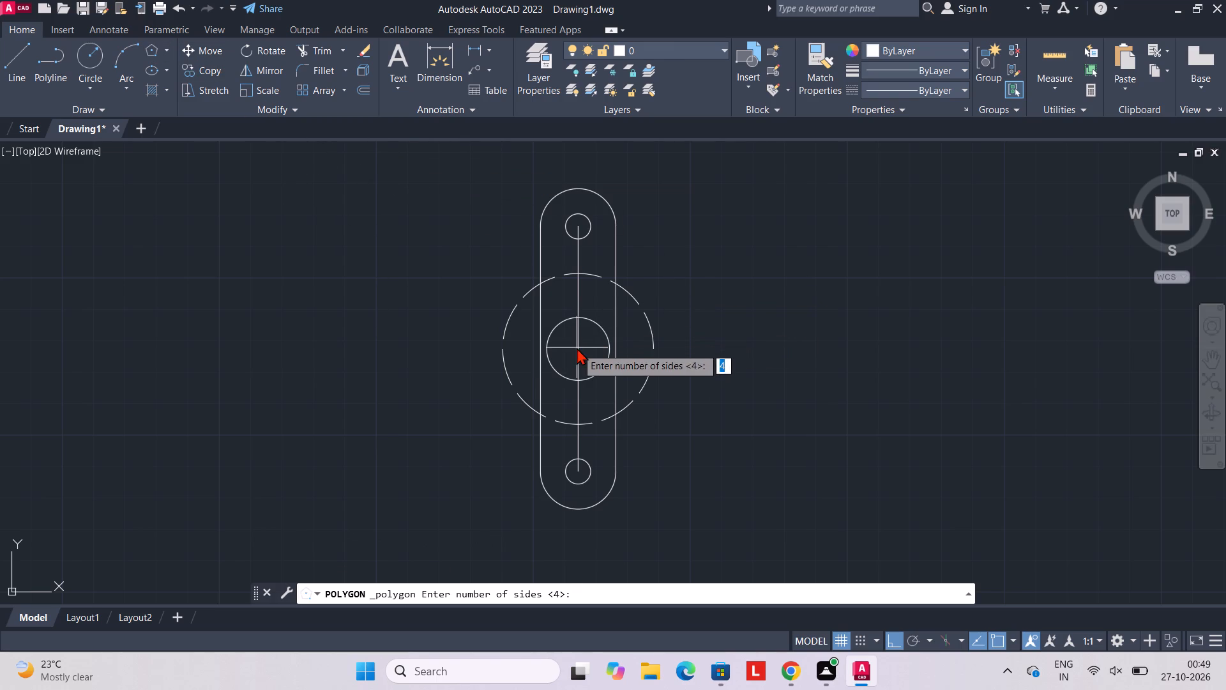
key(Return)
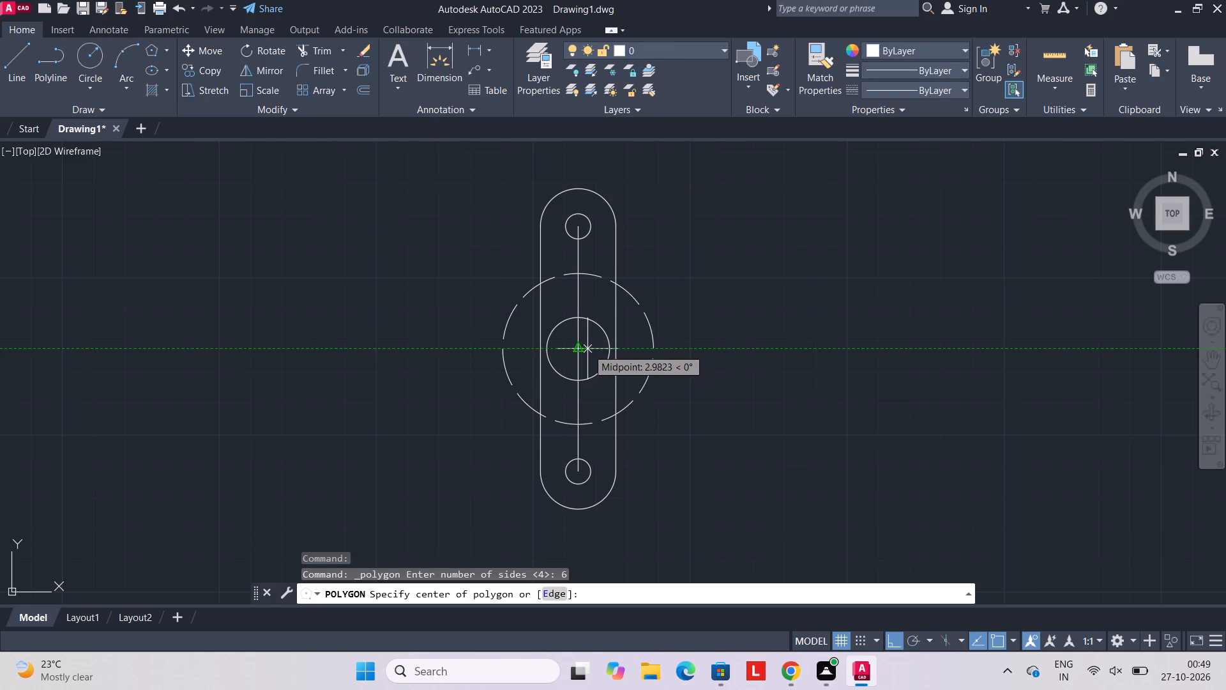
click(577, 351)
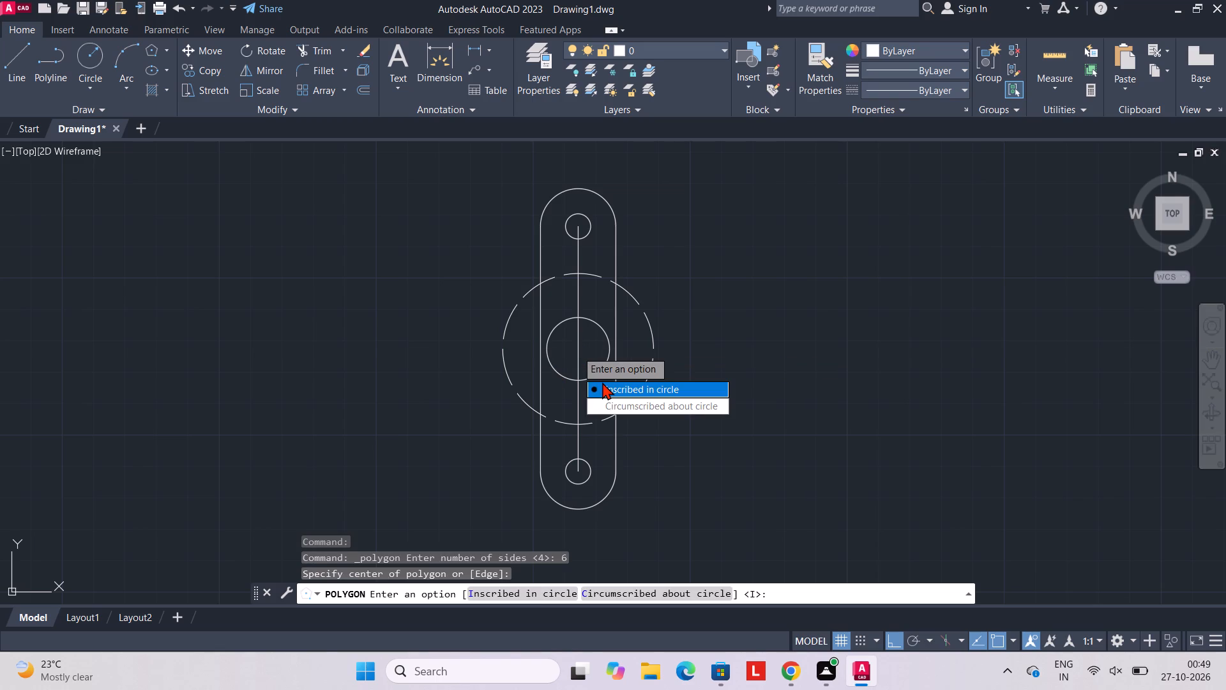
drag(603, 391, 577, 351)
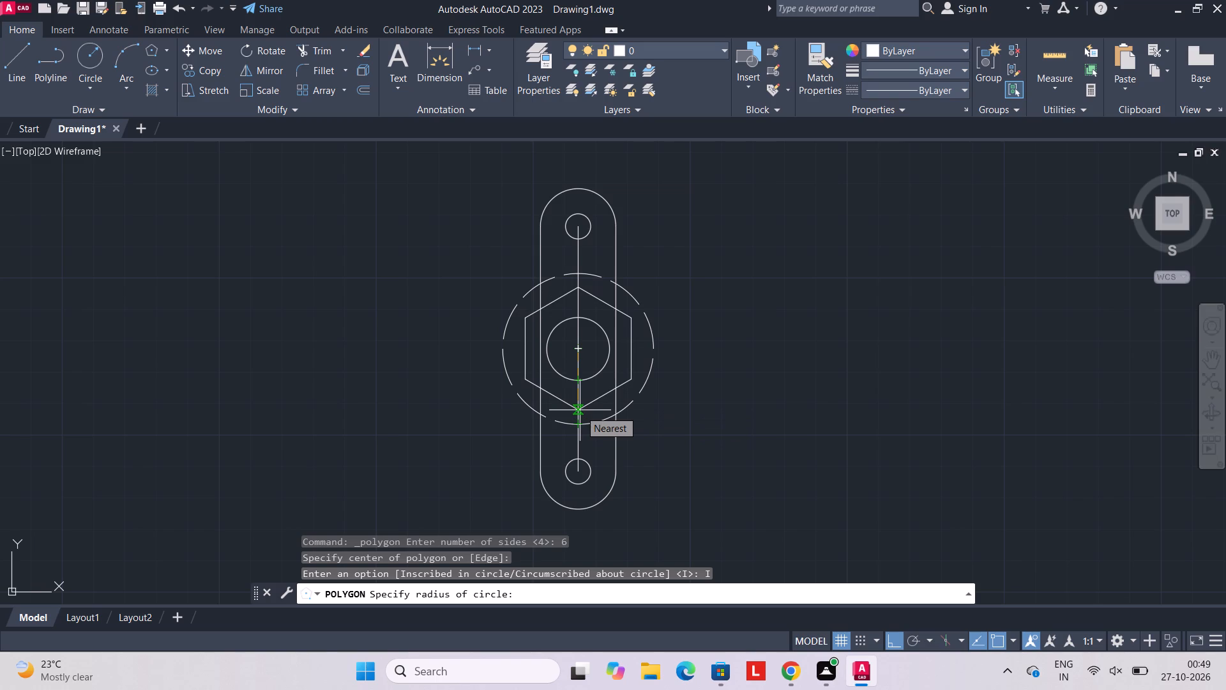
text(16)
key(Return)
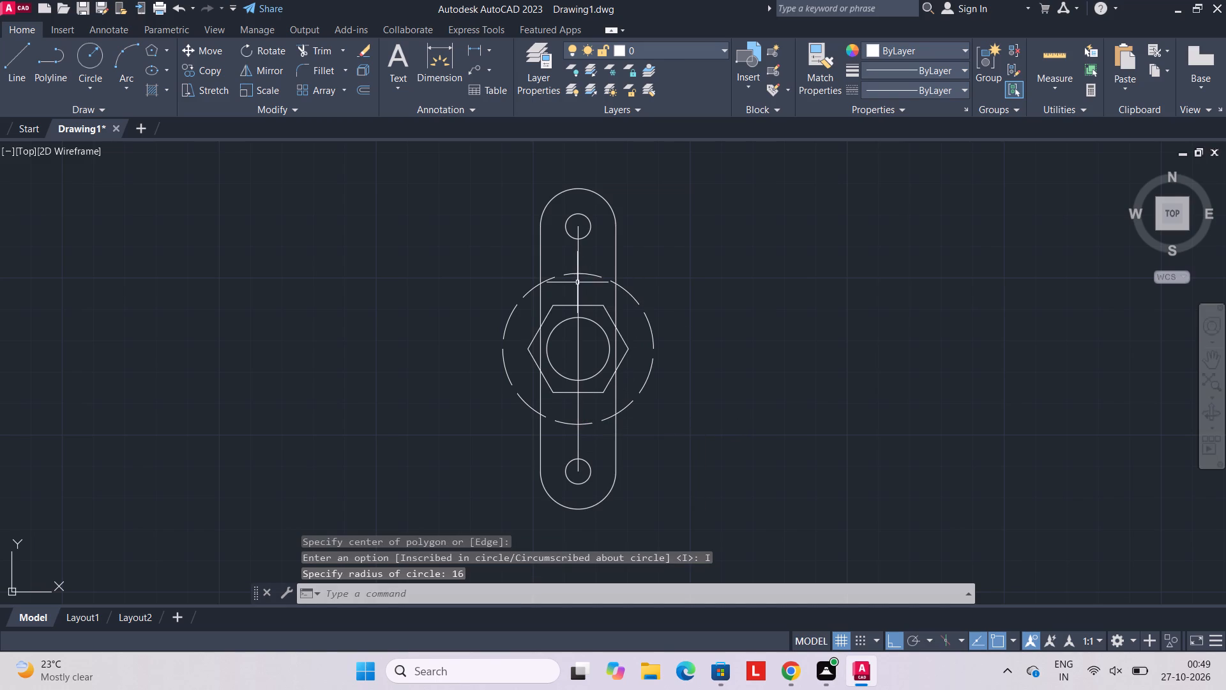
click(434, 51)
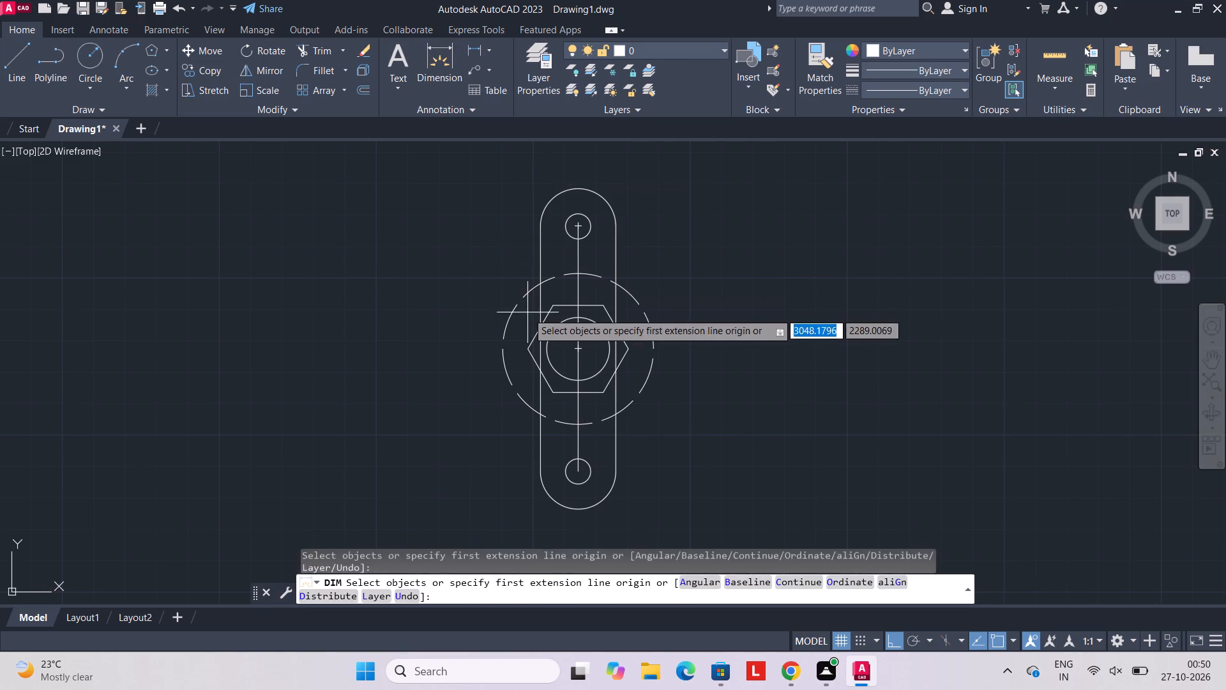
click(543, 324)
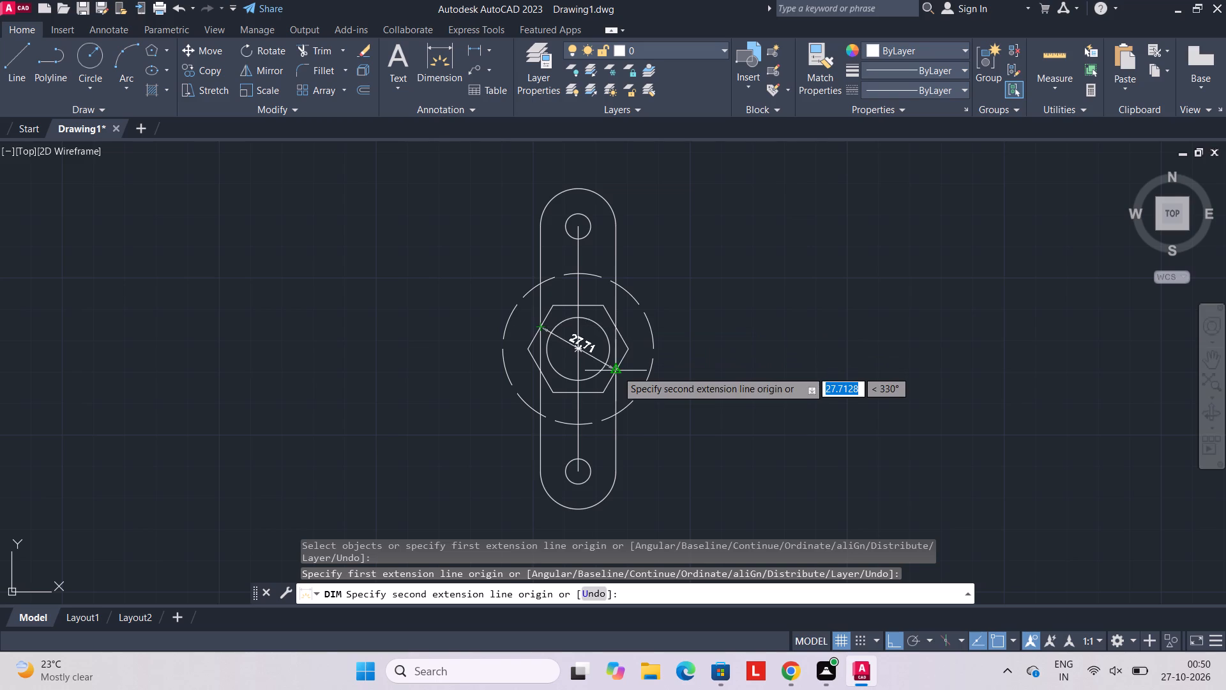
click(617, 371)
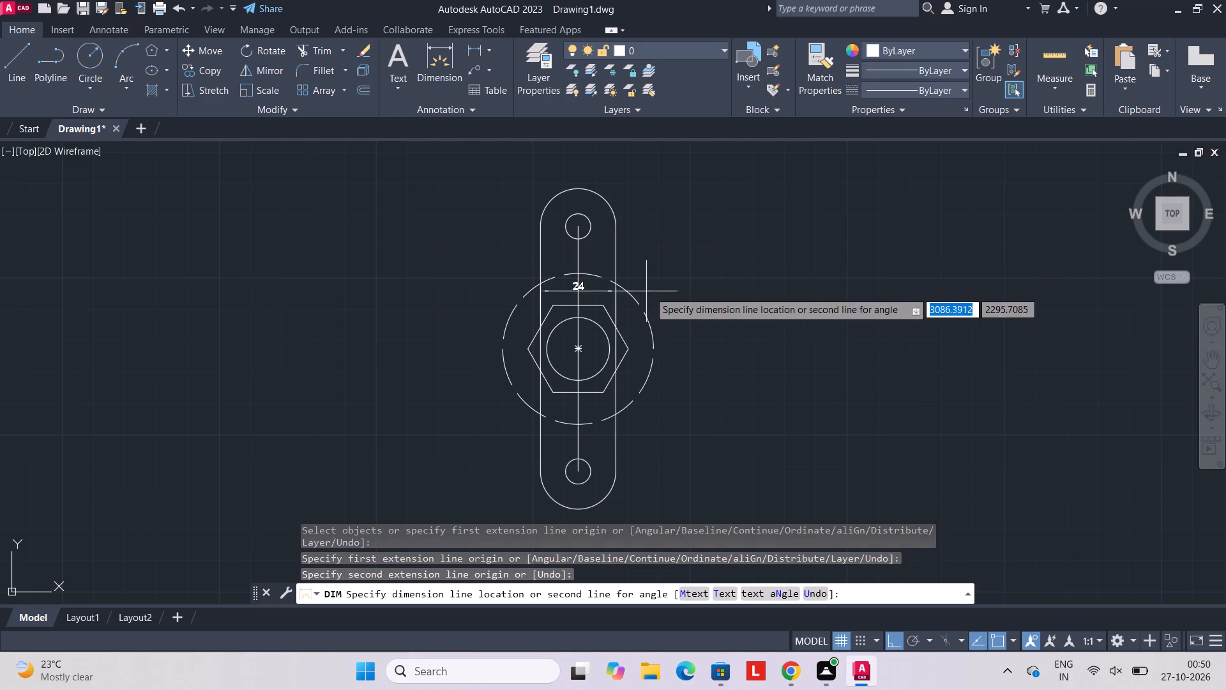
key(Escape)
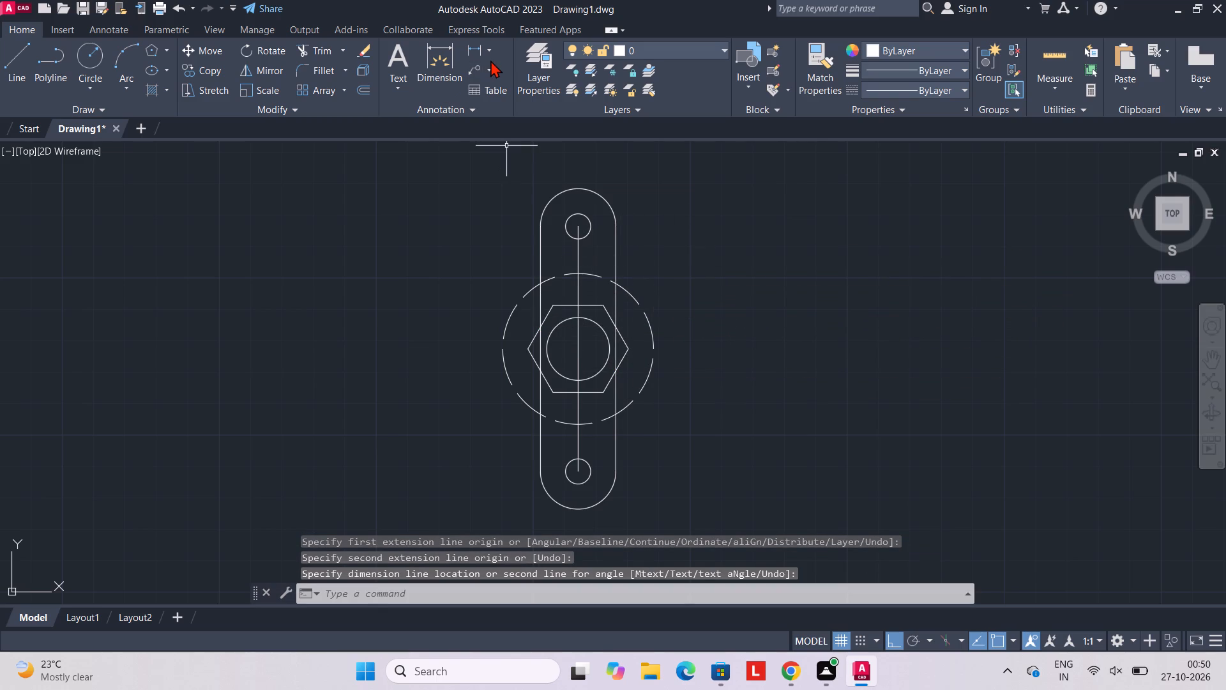
Check the hexagon's across-flats distance with an aligned dimension between the midpoints of two opposite sloping sides, without placing it.
click(484, 54)
click(488, 49)
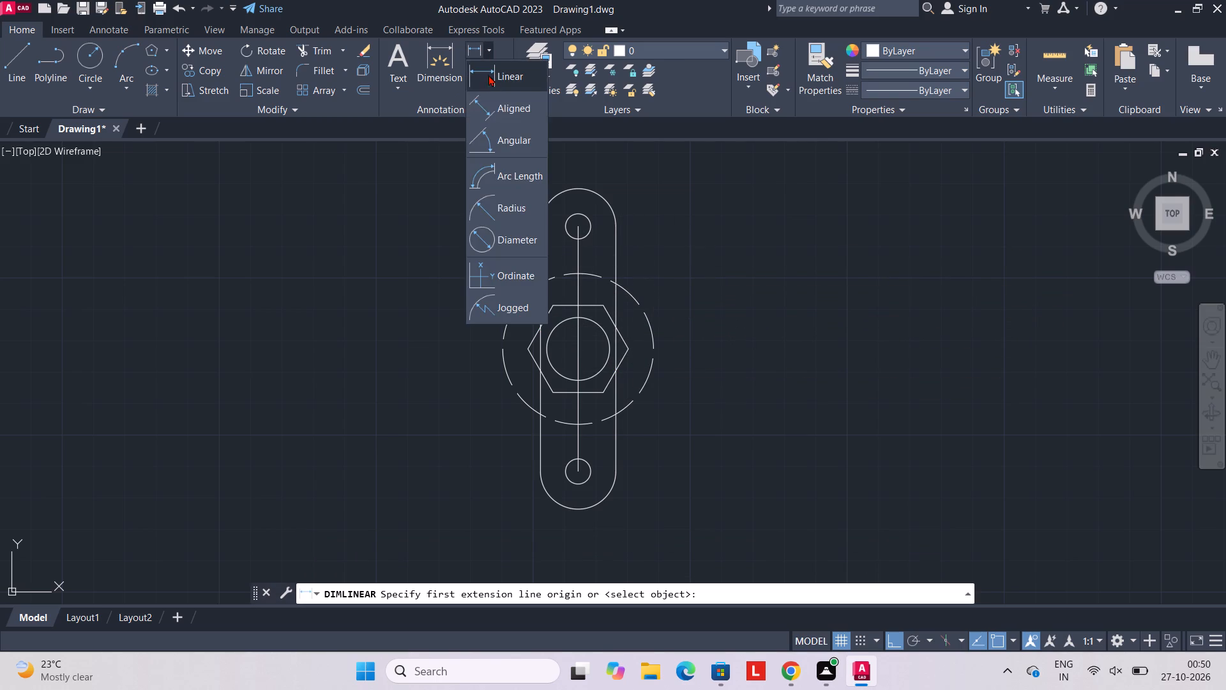
click(505, 102)
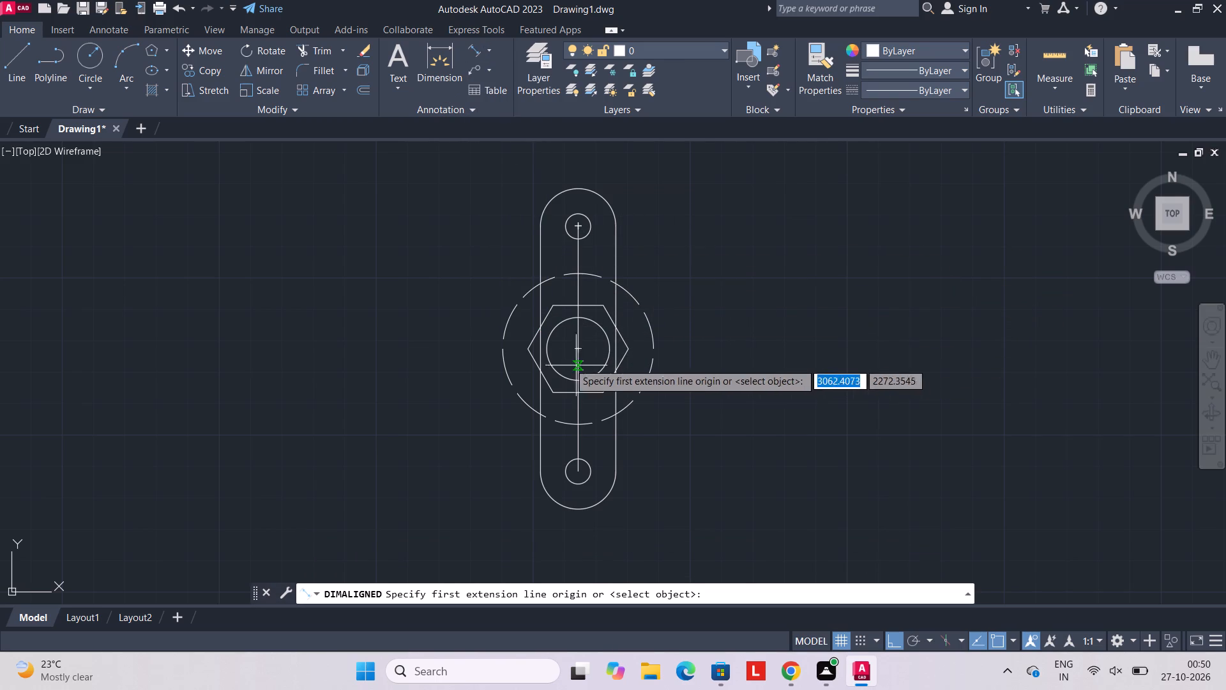
click(540, 331)
click(617, 371)
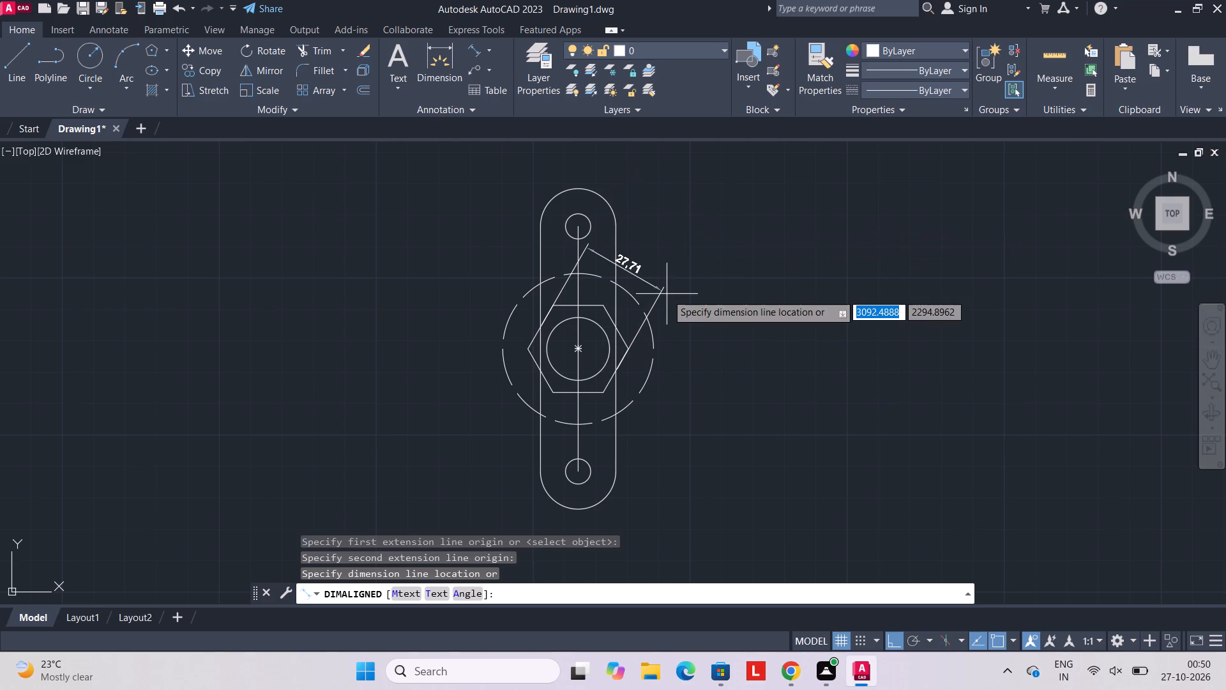
key(Escape)
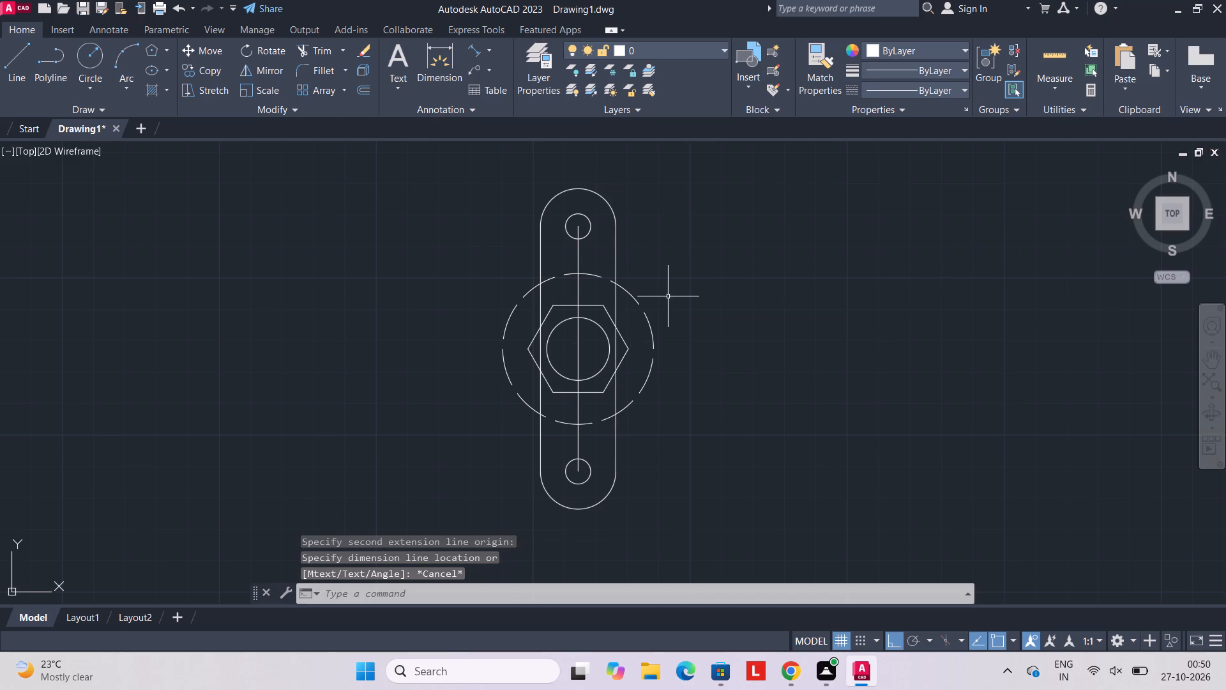
Undo back through the recent dimension commands and the inscribed hexagon around the central circle.
key(ctrl+z)
key(ctrl+z)
key(ctrl+z)
key(ctrl+z)
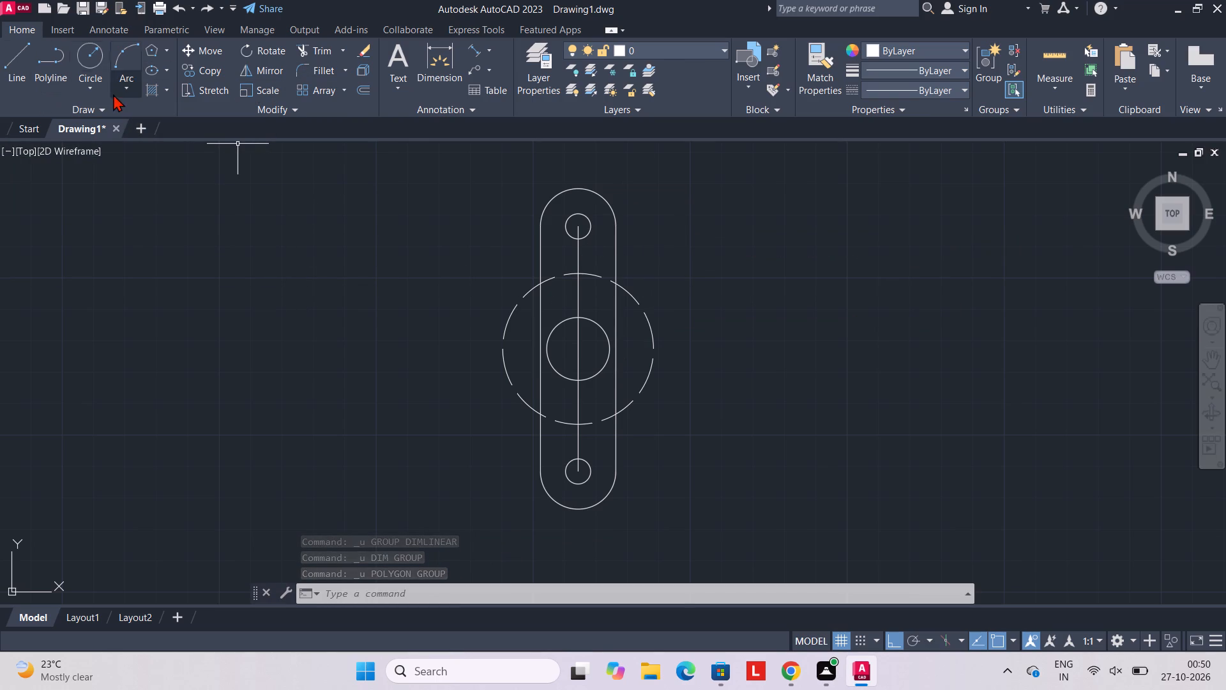
Draw a six-sided polygon circumscribed about a circle, centred on the midpoint of the central vertical line.
click(165, 48)
click(169, 105)
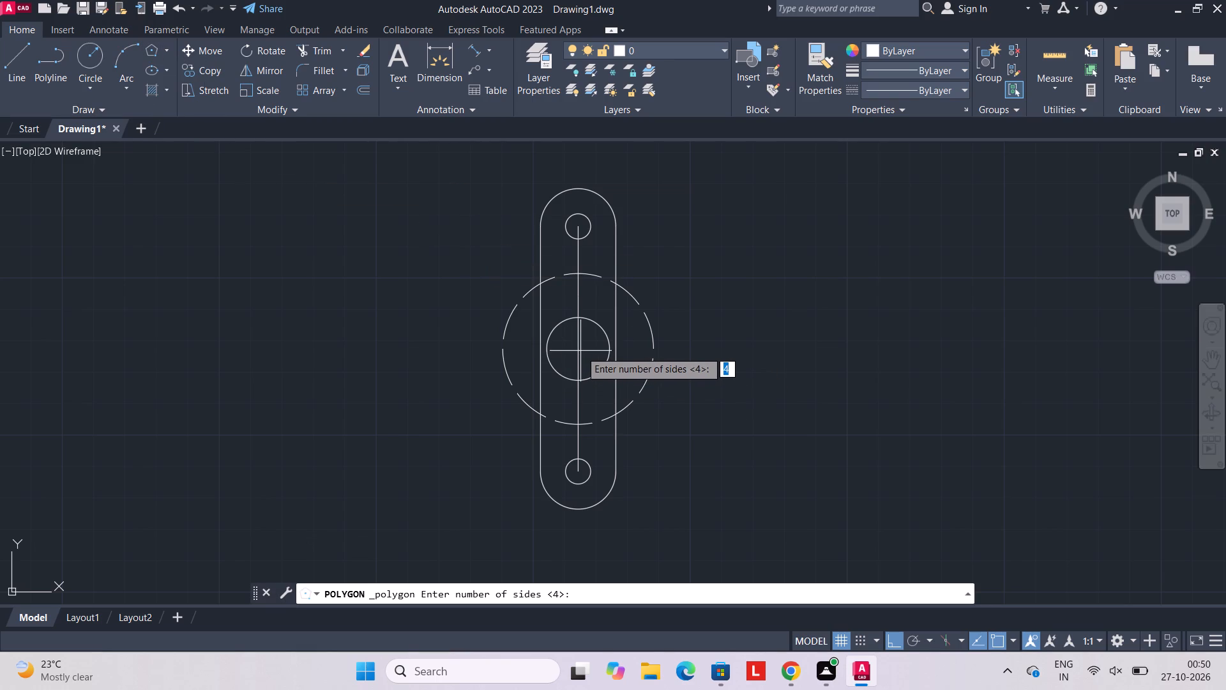
key(6)
key(Return)
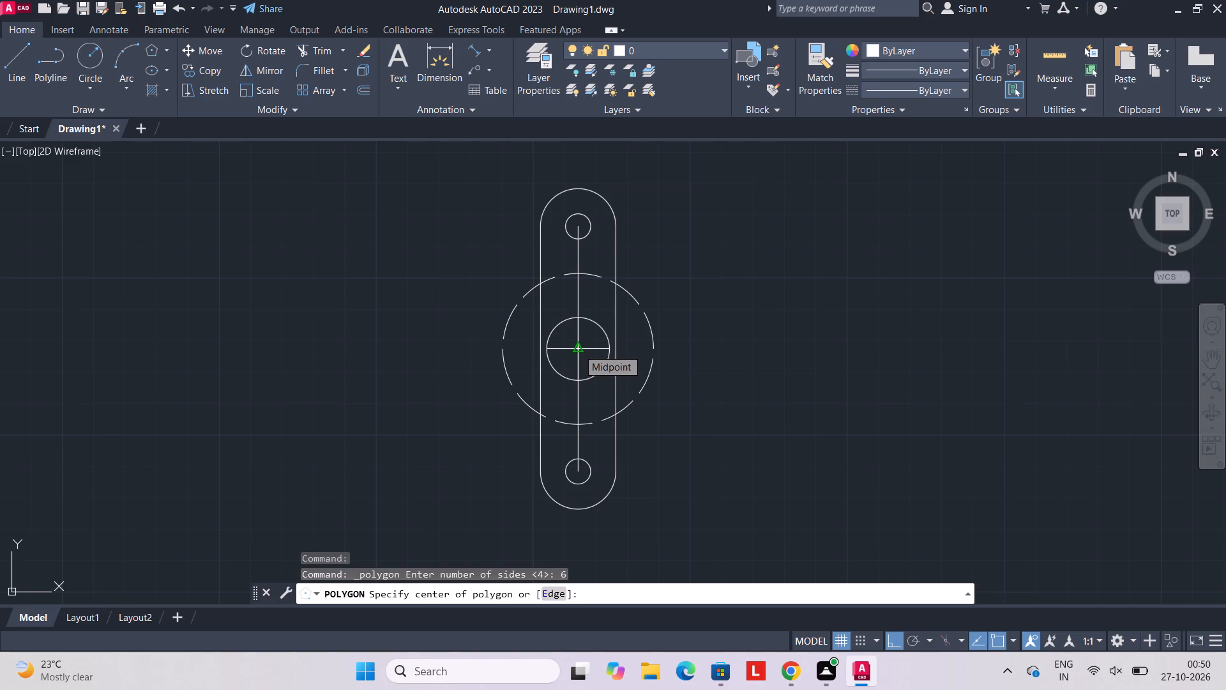
click(578, 349)
drag(648, 402, 578, 349)
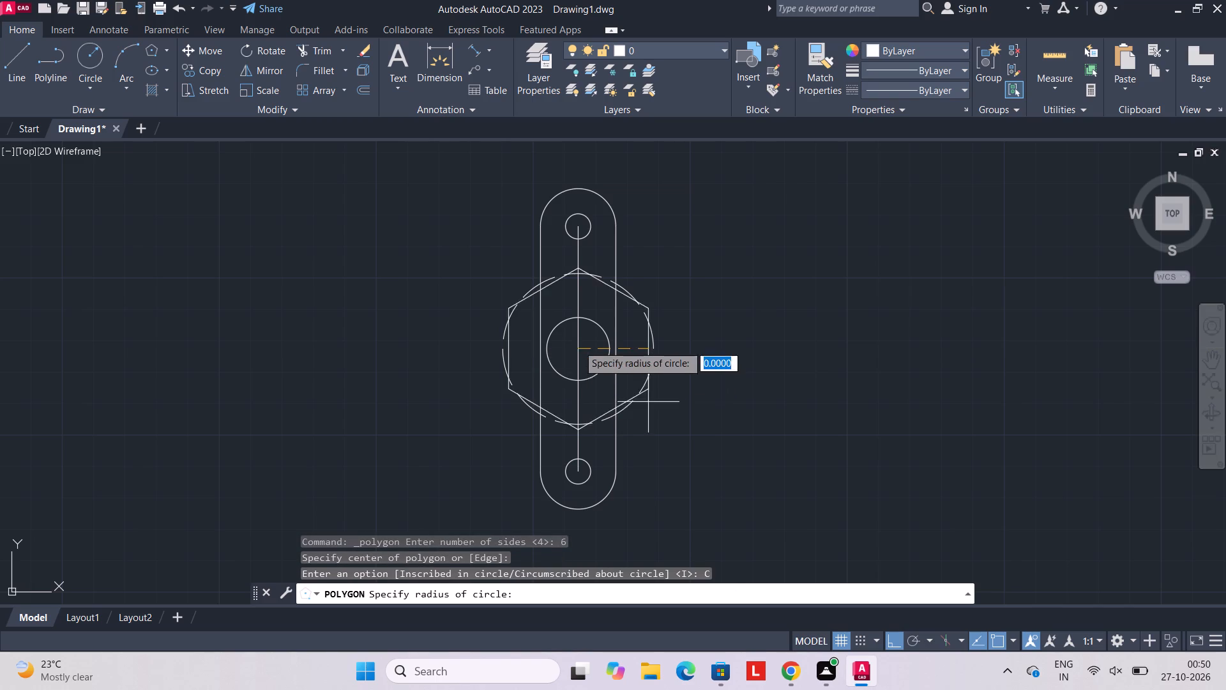
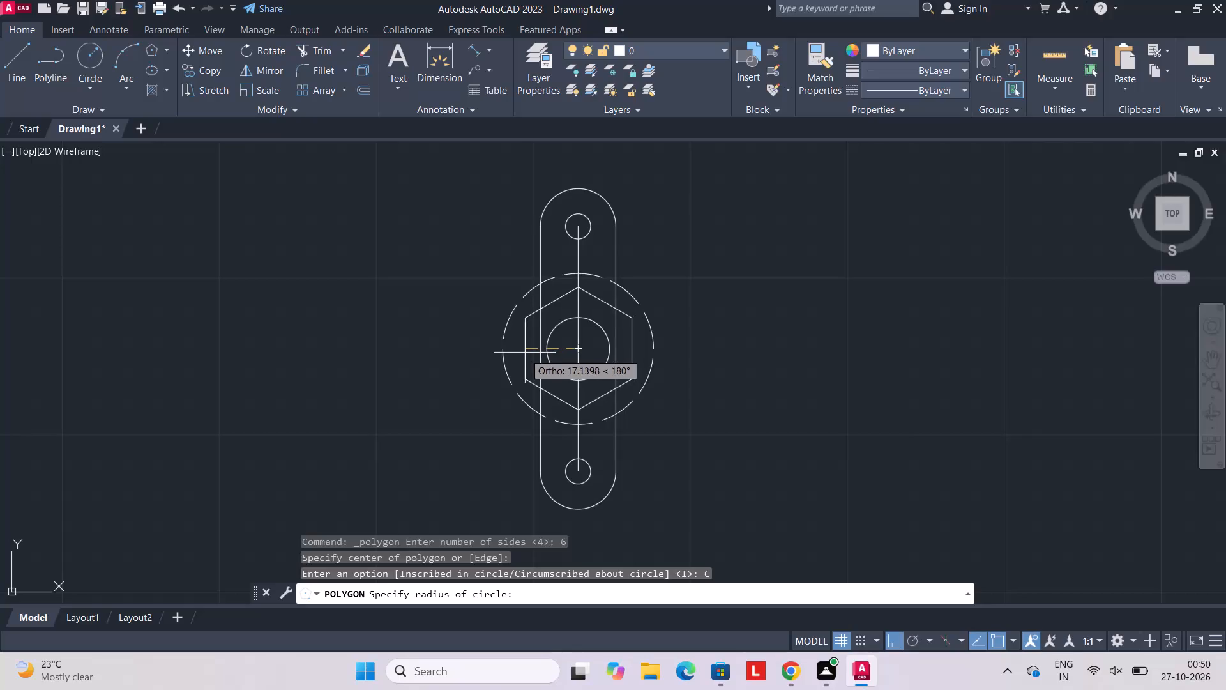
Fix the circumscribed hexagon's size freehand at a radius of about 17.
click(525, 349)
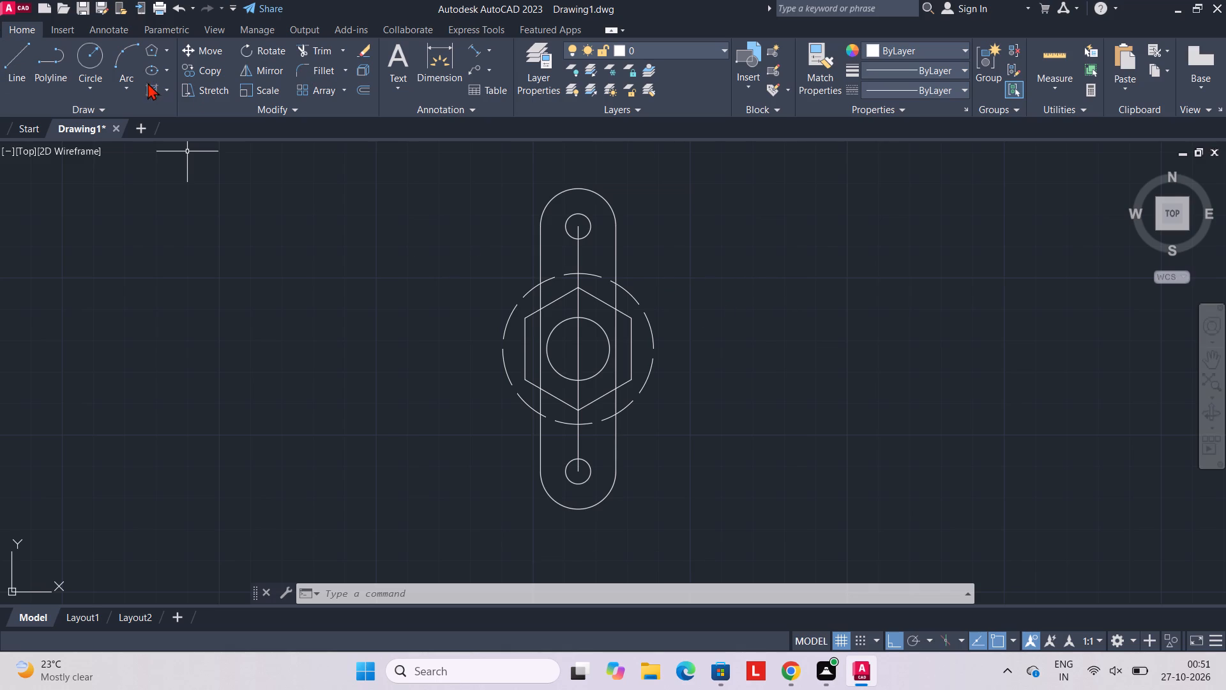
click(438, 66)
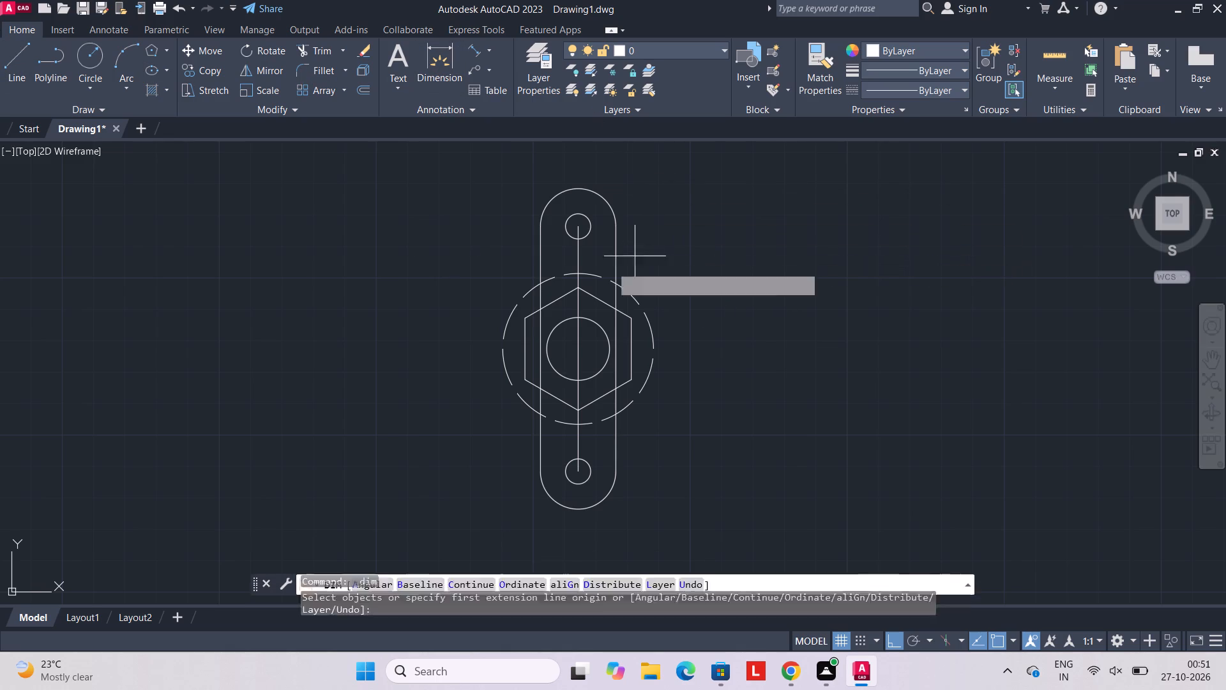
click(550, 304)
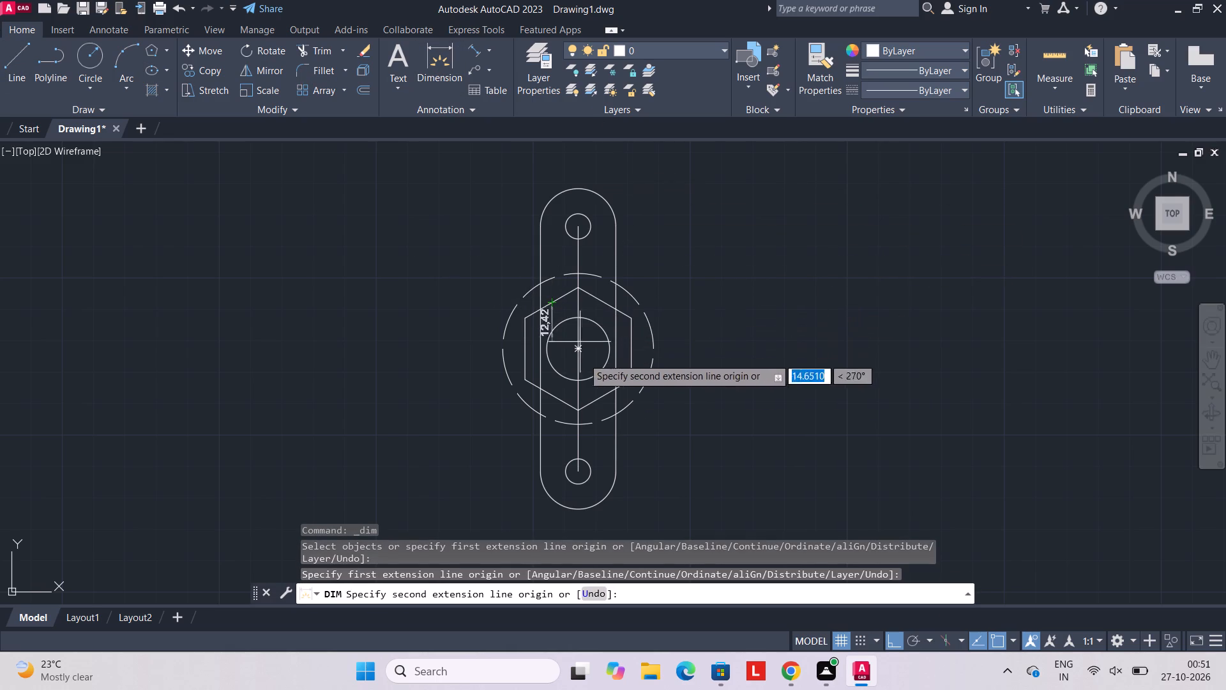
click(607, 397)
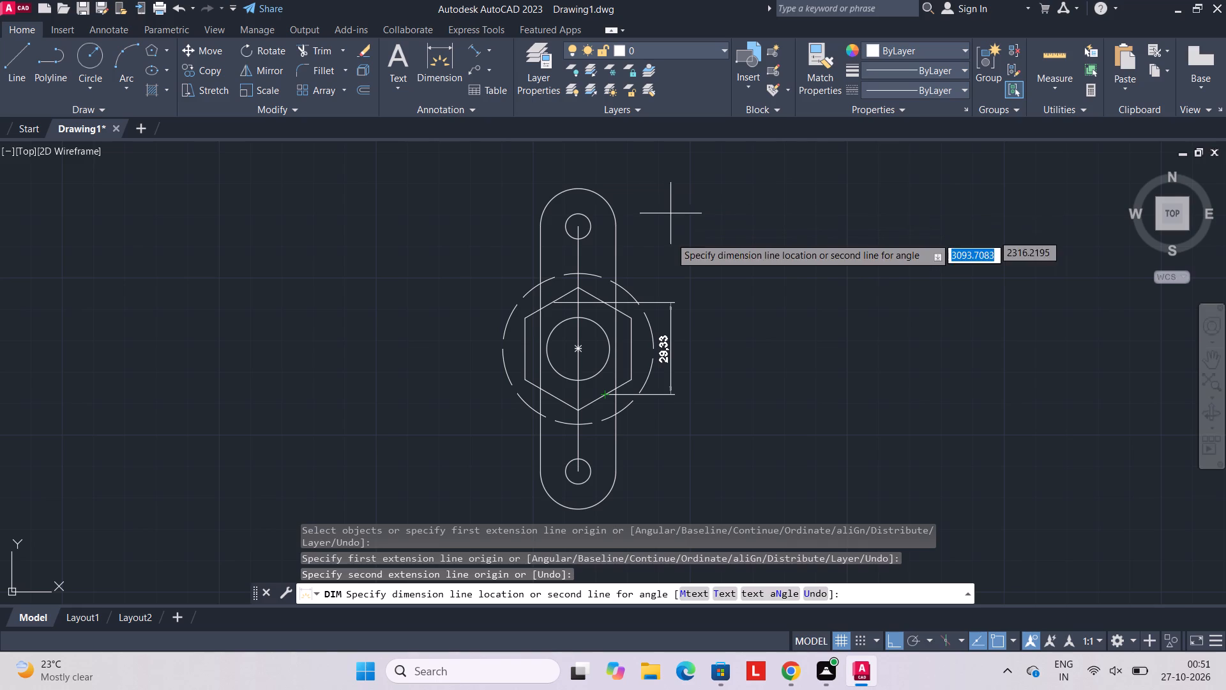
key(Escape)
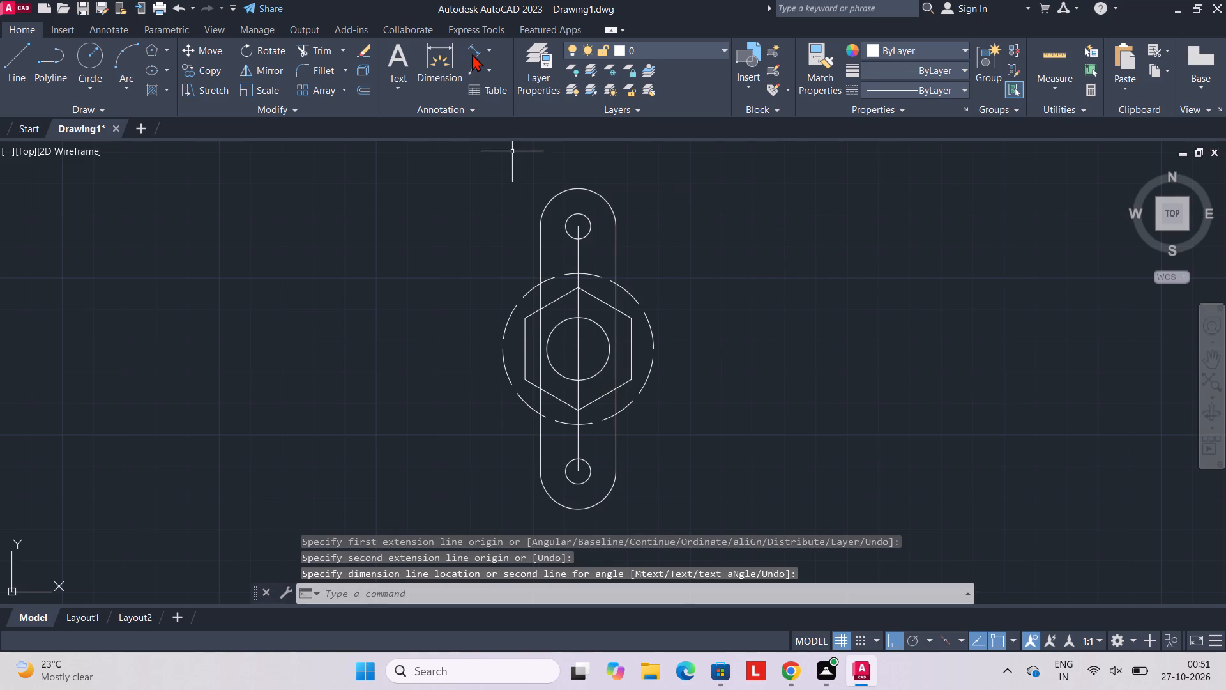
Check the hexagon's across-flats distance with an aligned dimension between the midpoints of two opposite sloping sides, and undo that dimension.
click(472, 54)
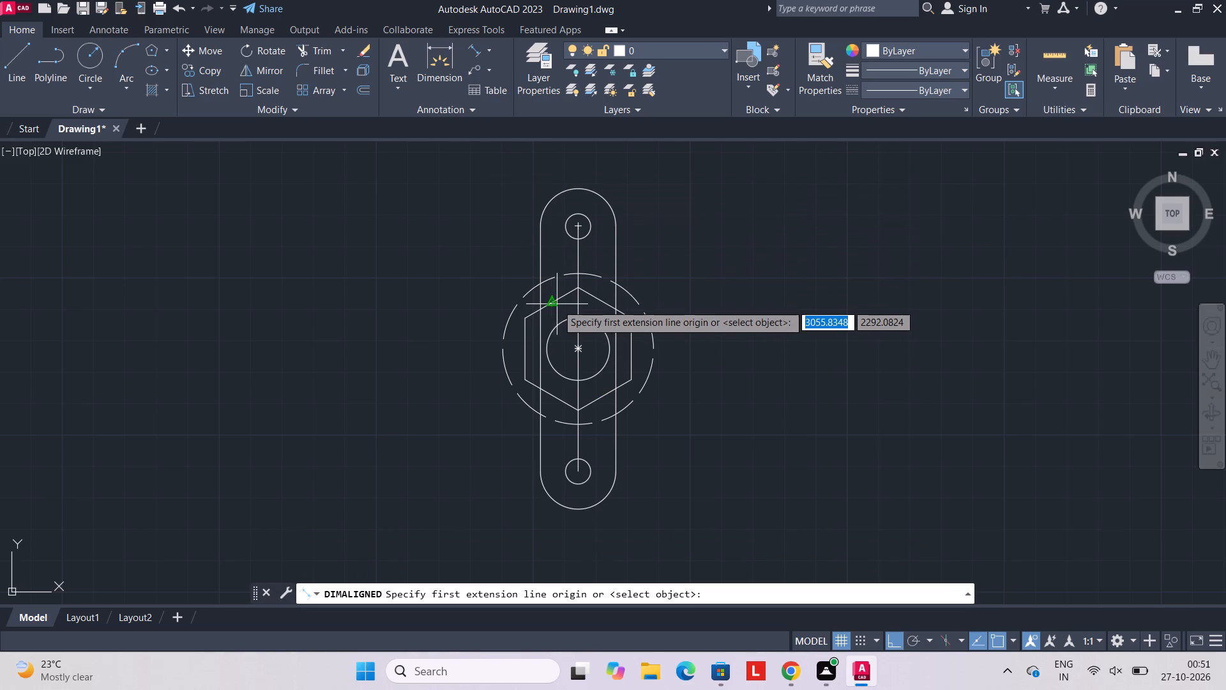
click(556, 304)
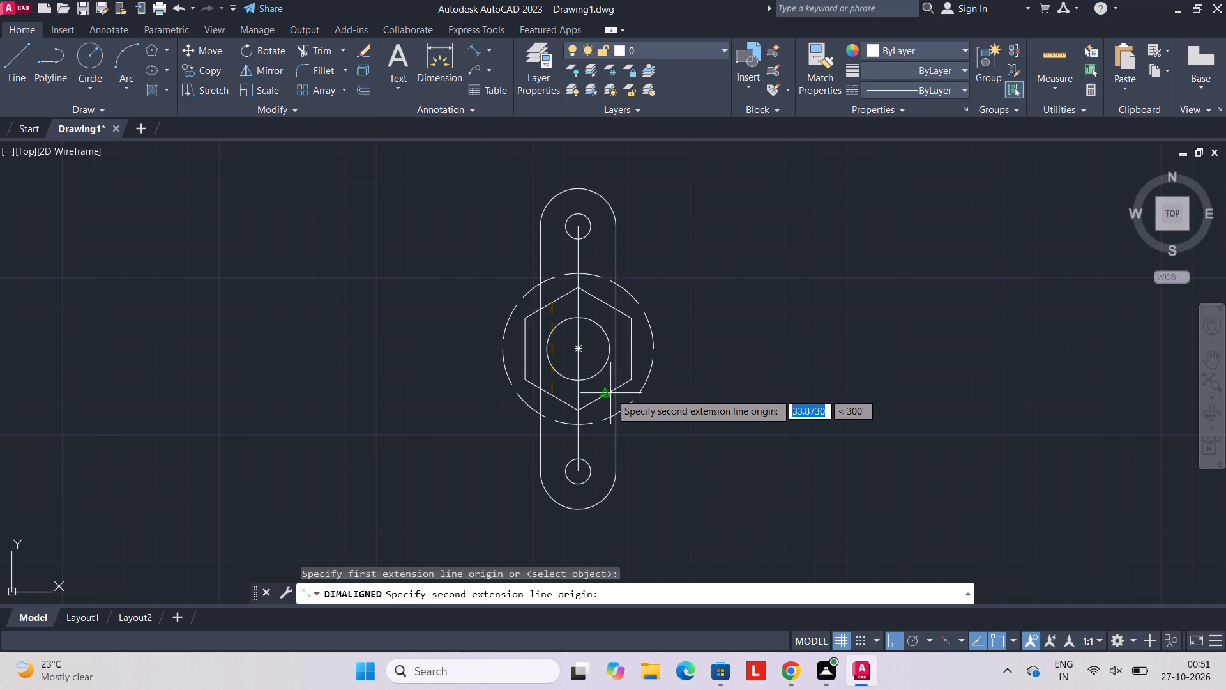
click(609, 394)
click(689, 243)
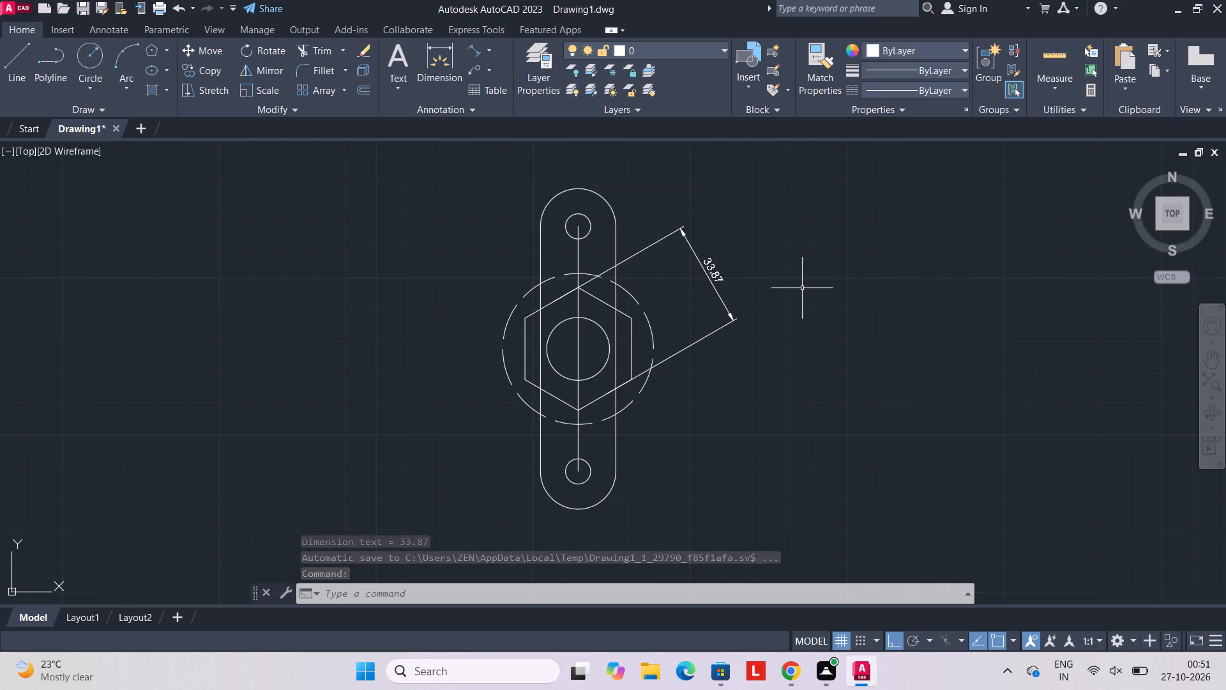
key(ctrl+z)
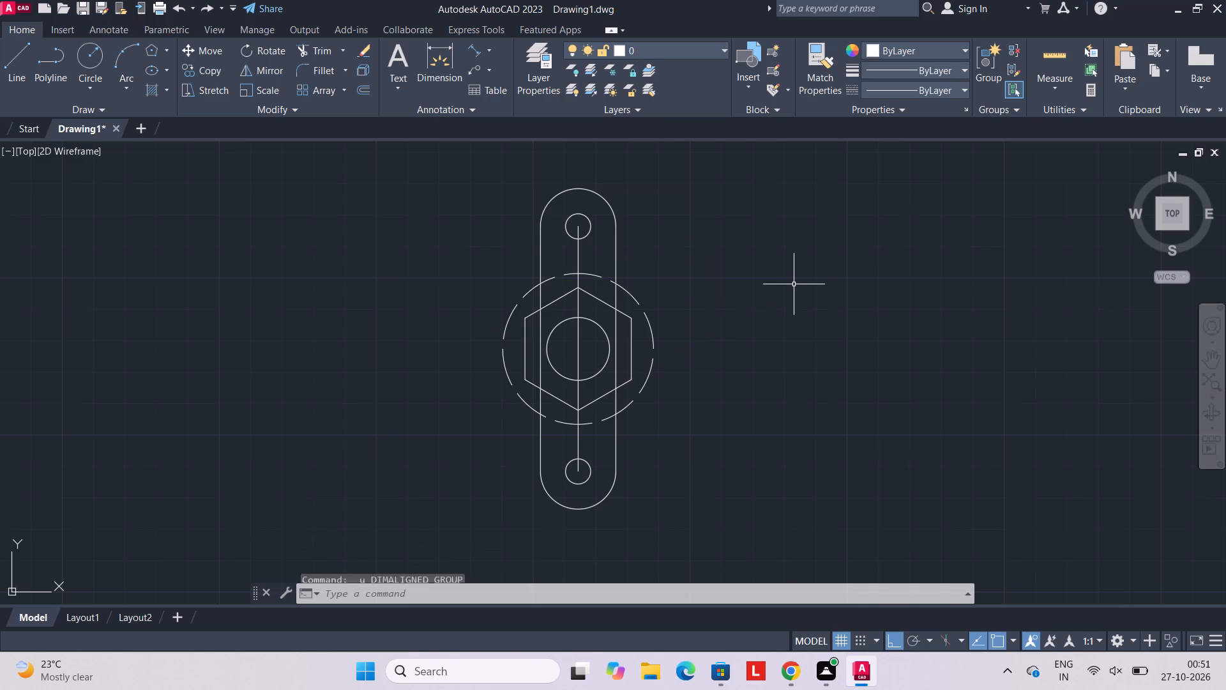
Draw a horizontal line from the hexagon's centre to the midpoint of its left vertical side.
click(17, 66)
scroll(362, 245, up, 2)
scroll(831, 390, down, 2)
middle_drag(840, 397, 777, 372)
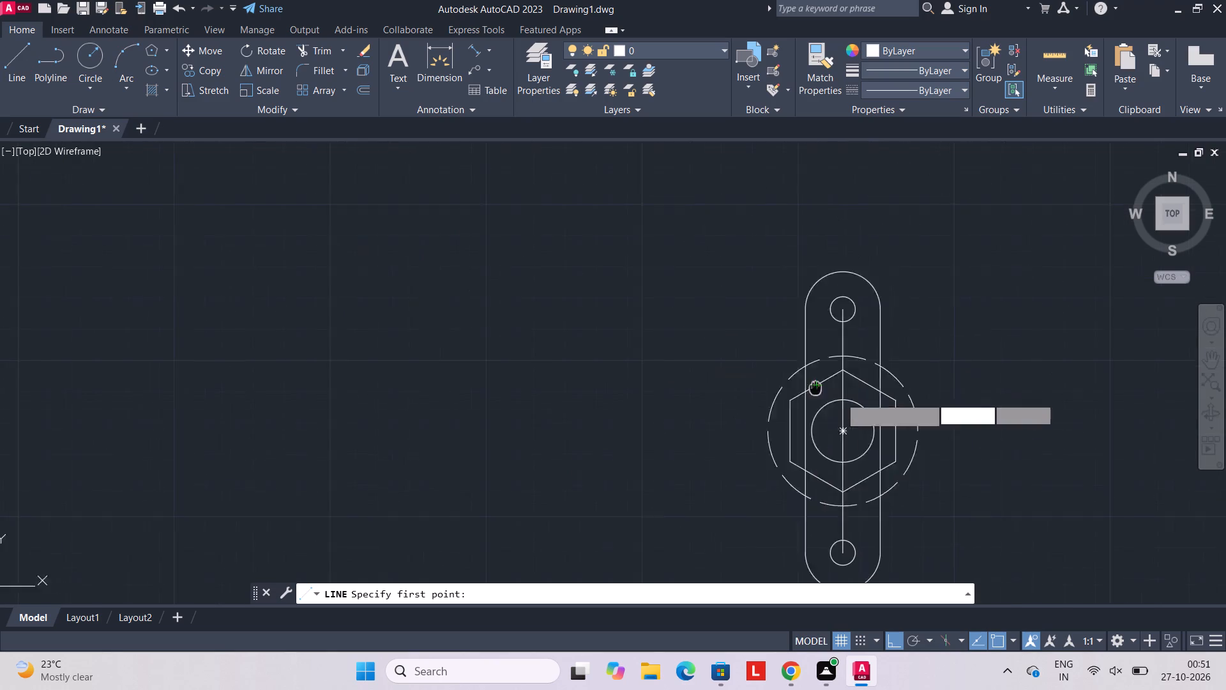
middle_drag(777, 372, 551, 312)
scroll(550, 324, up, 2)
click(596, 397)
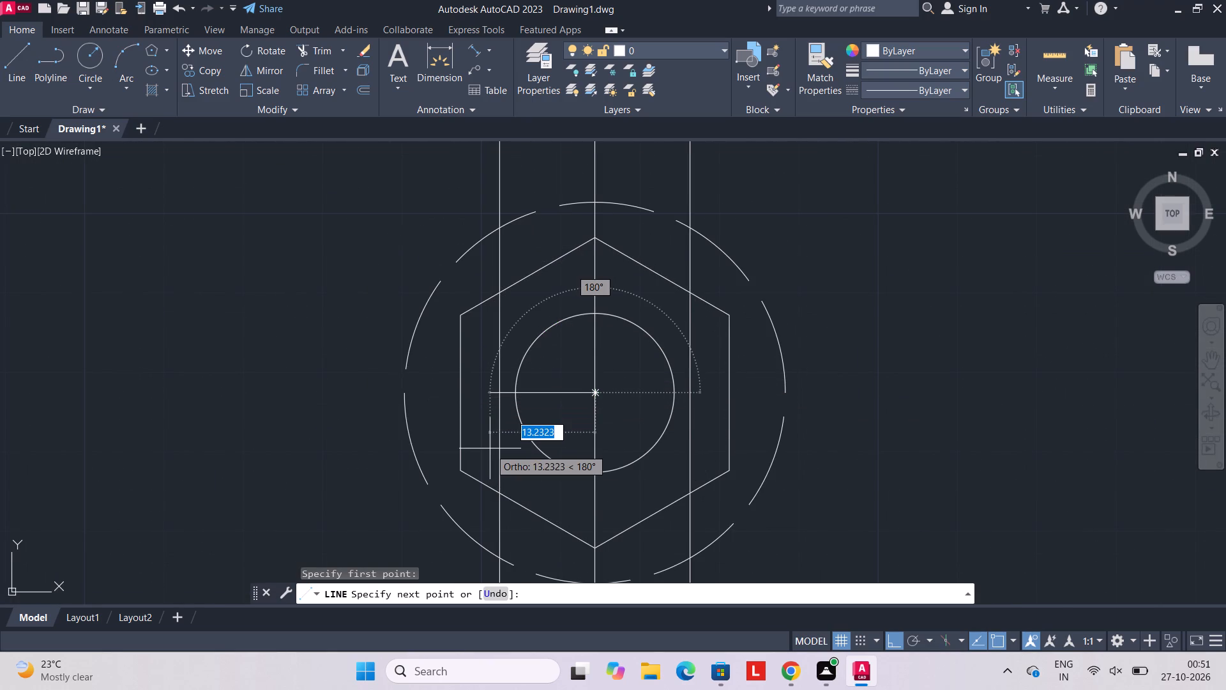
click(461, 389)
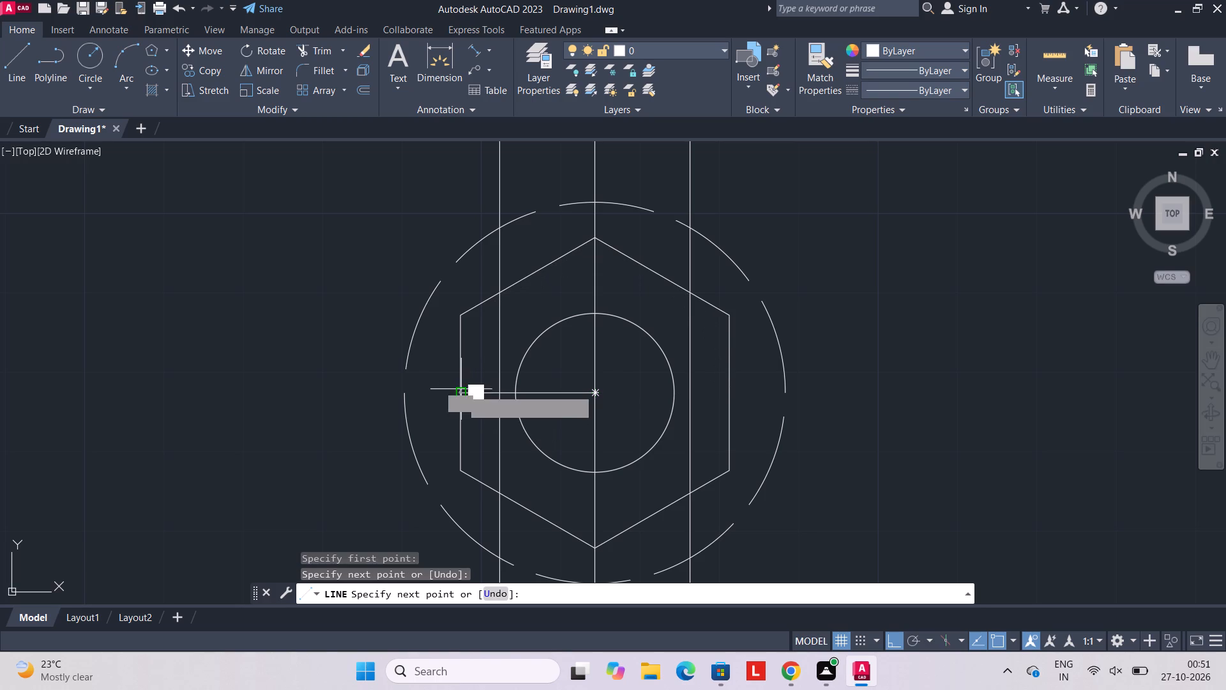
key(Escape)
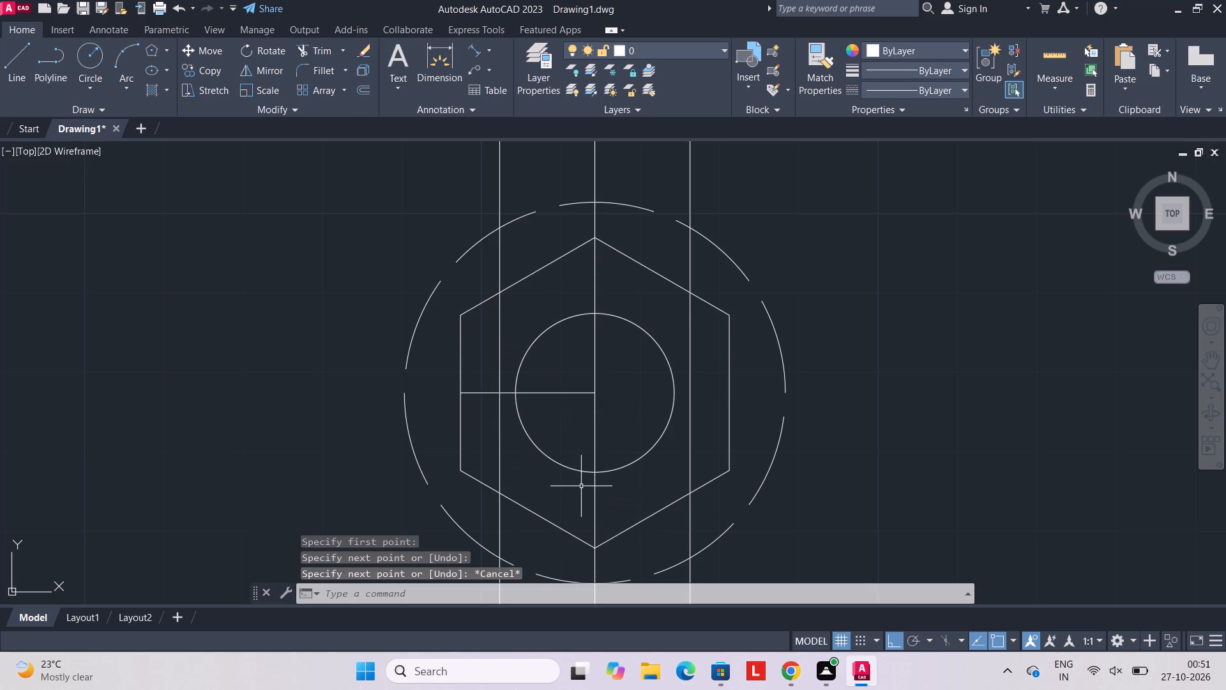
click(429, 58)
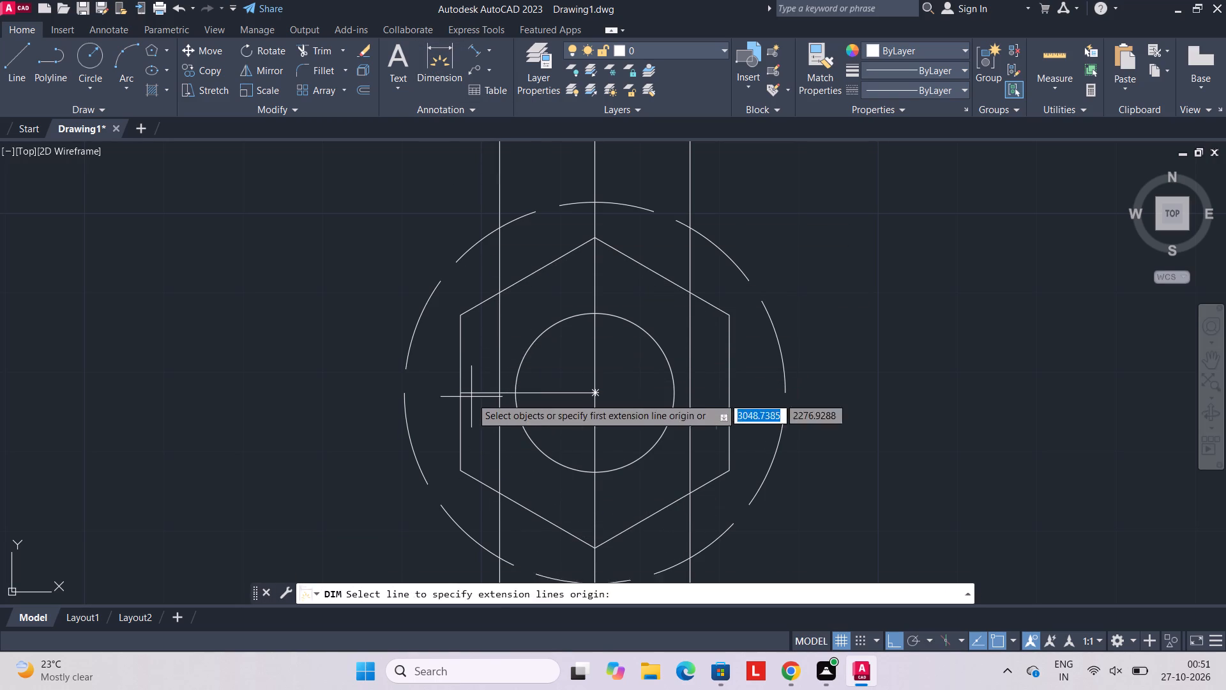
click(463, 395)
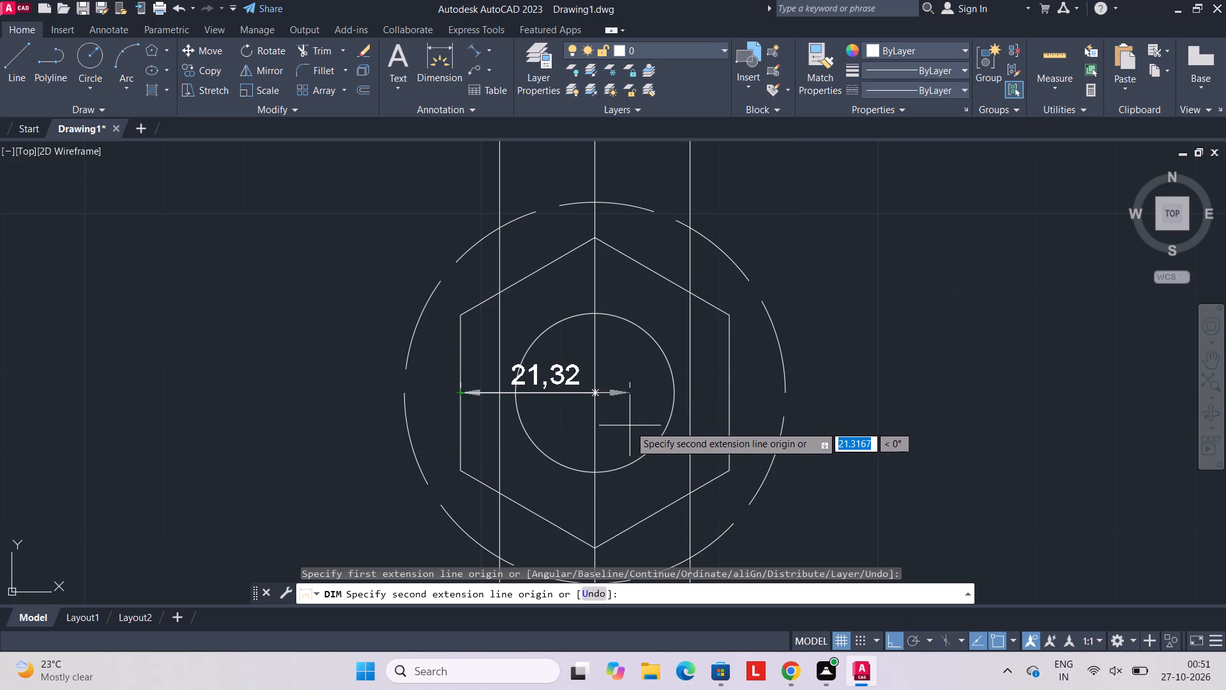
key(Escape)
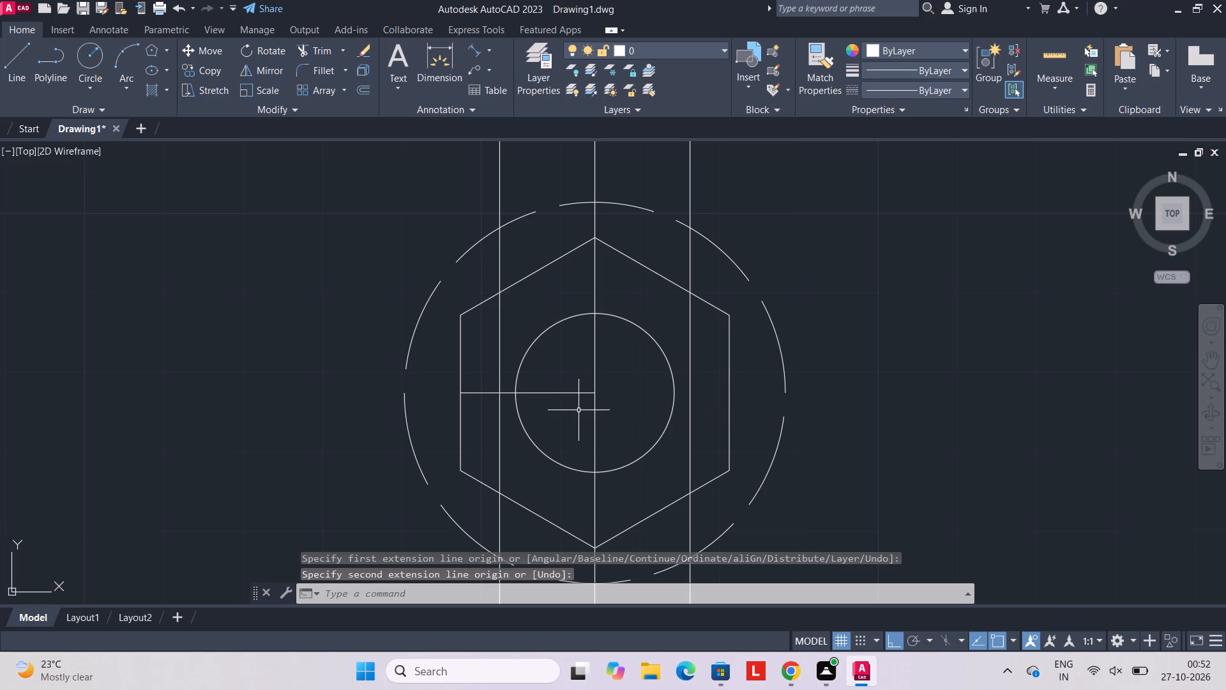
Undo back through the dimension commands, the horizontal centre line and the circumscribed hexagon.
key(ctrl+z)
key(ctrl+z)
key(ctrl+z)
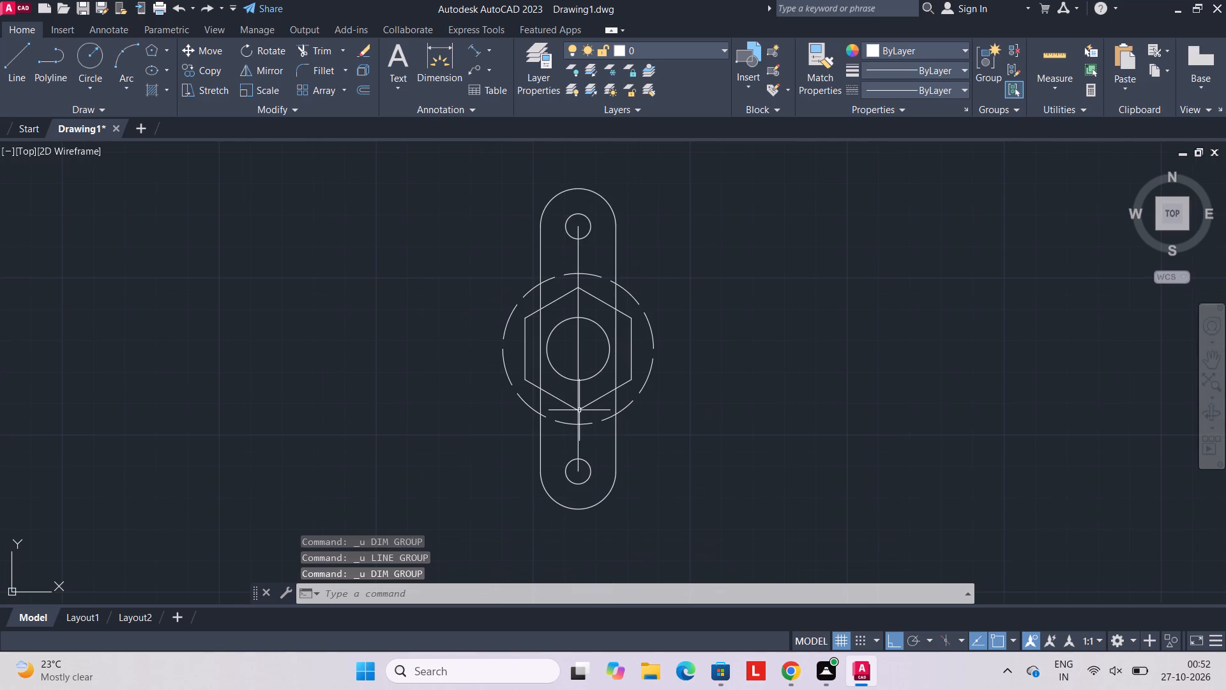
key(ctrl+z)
Draw a horizontal line 16 long leftward from the midpoint of the central vertical line.
click(29, 52)
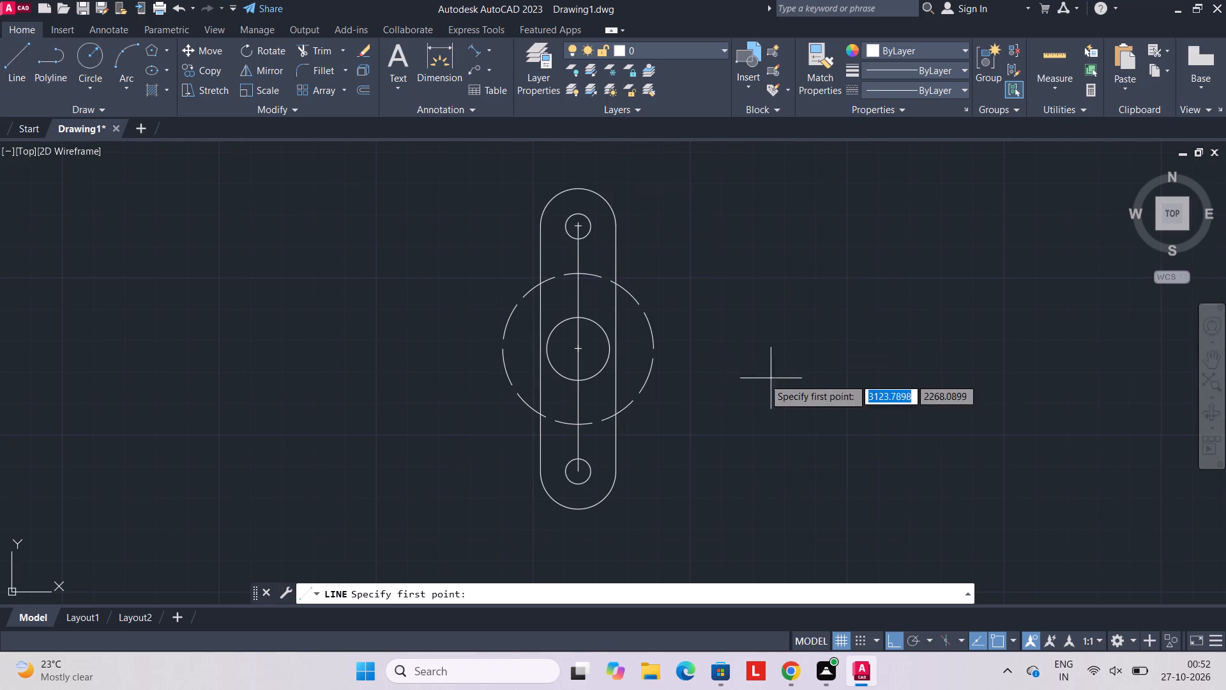
click(575, 349)
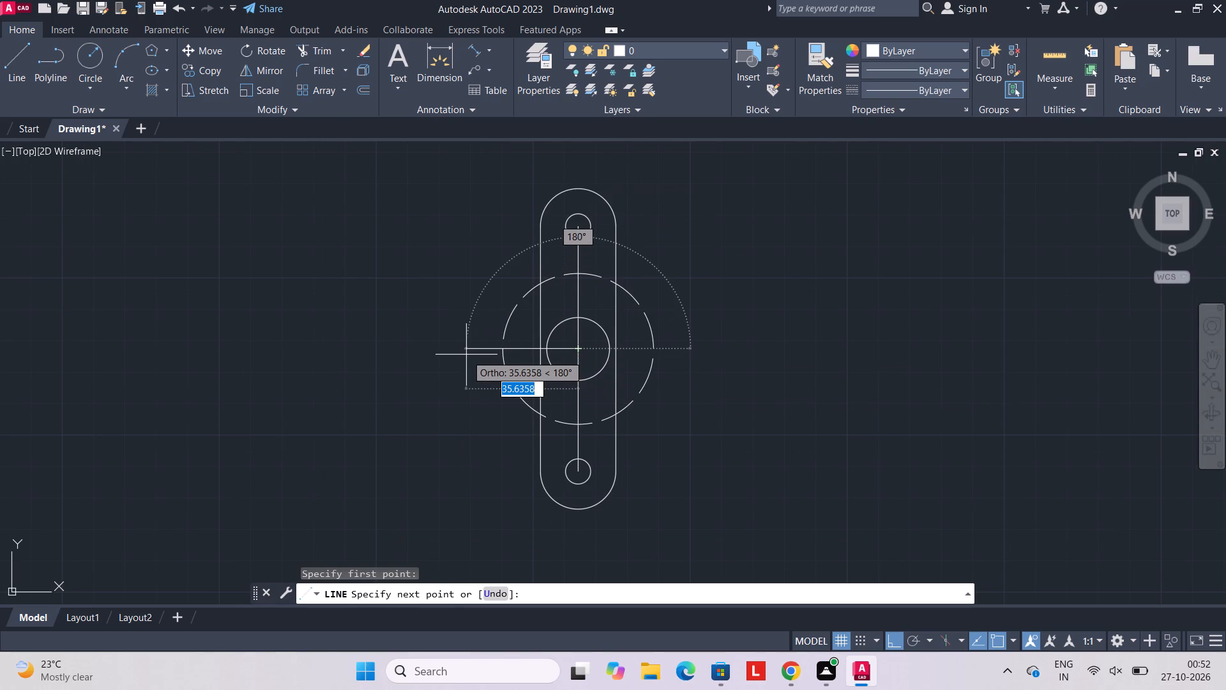
text(16)
key(Return)
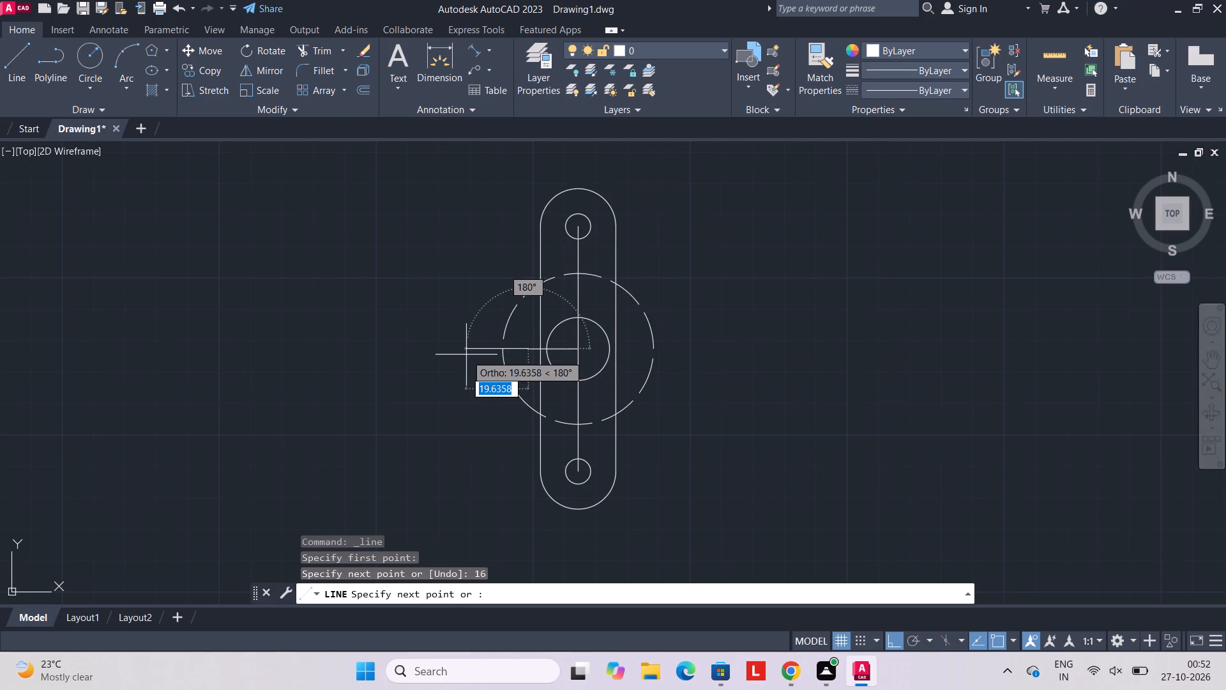
key(Escape)
Draw a six-sided polygon circumscribed about a circle, centred on the central circle and sized to the outer end of the 16-long line.
scroll(594, 296, up, 1)
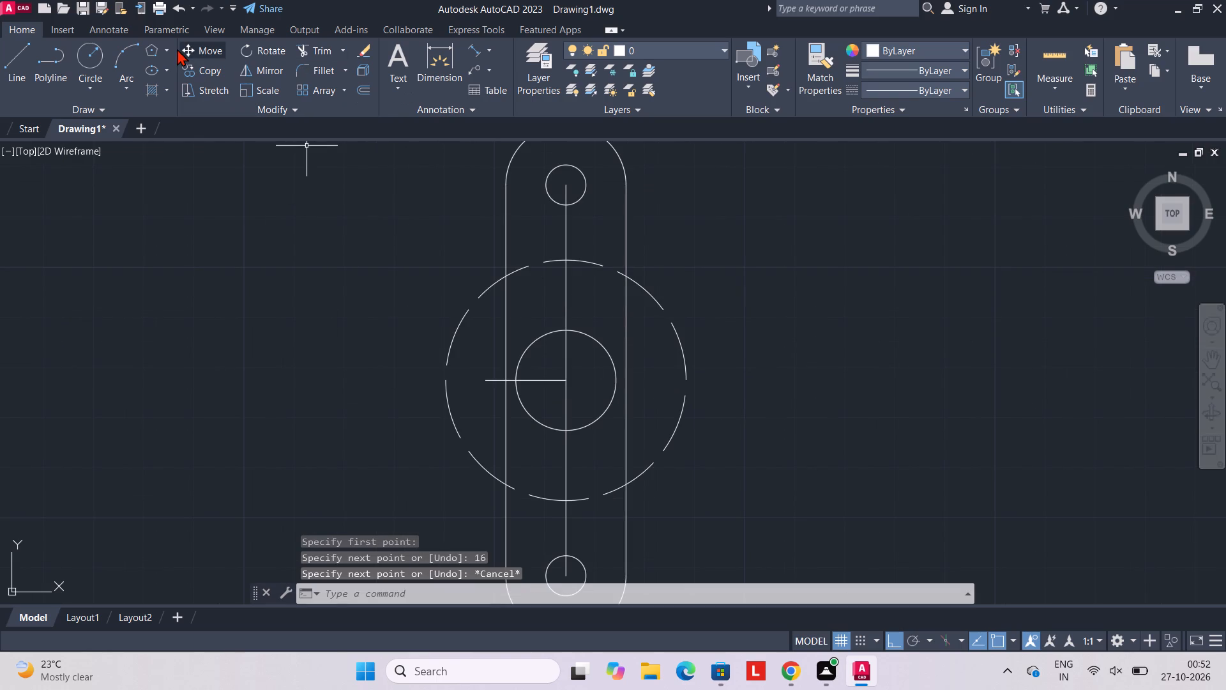
click(149, 47)
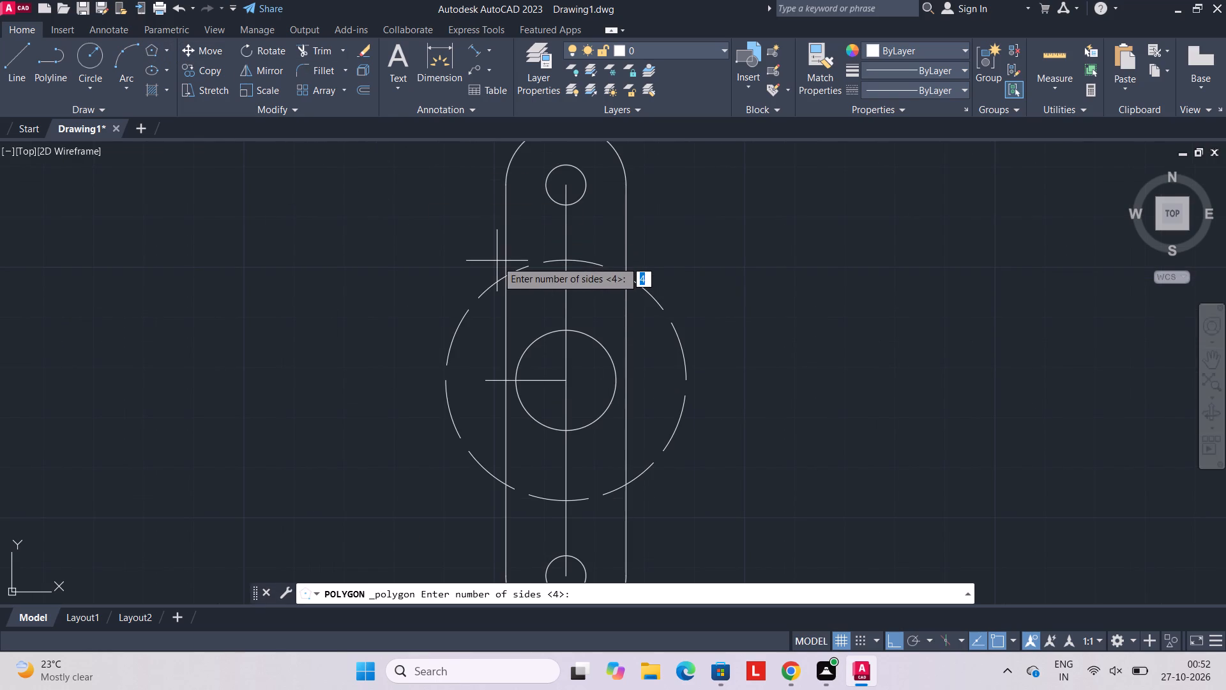
key(6)
key(Return)
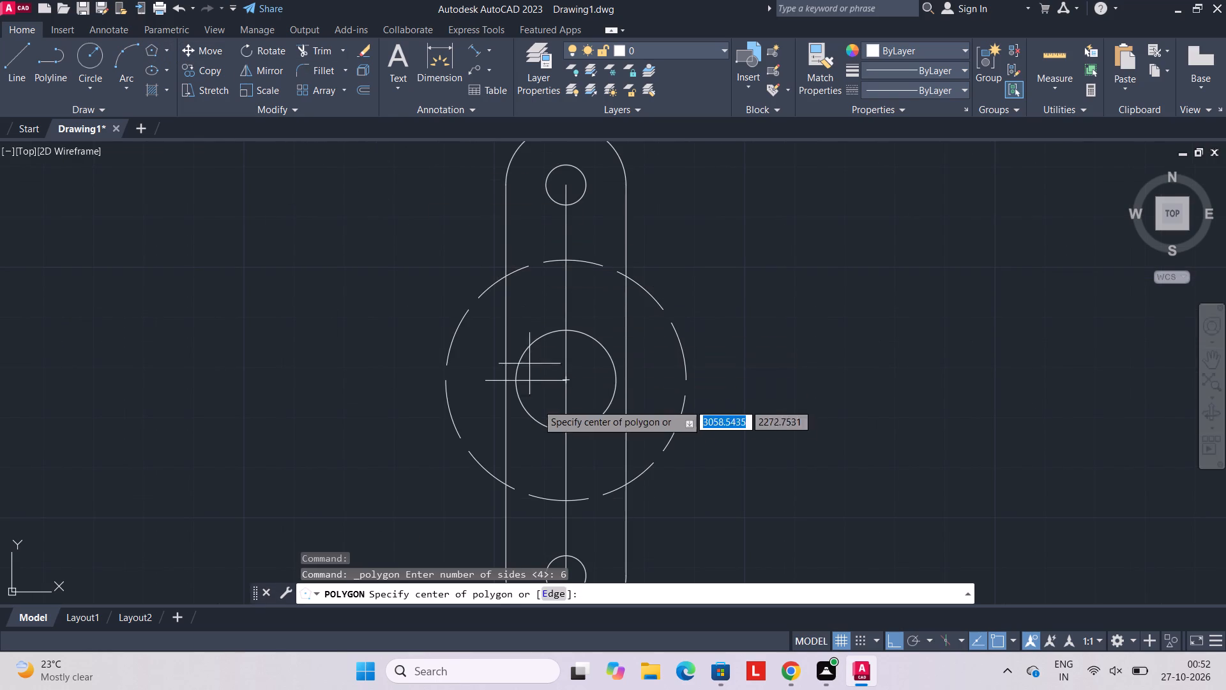
click(566, 383)
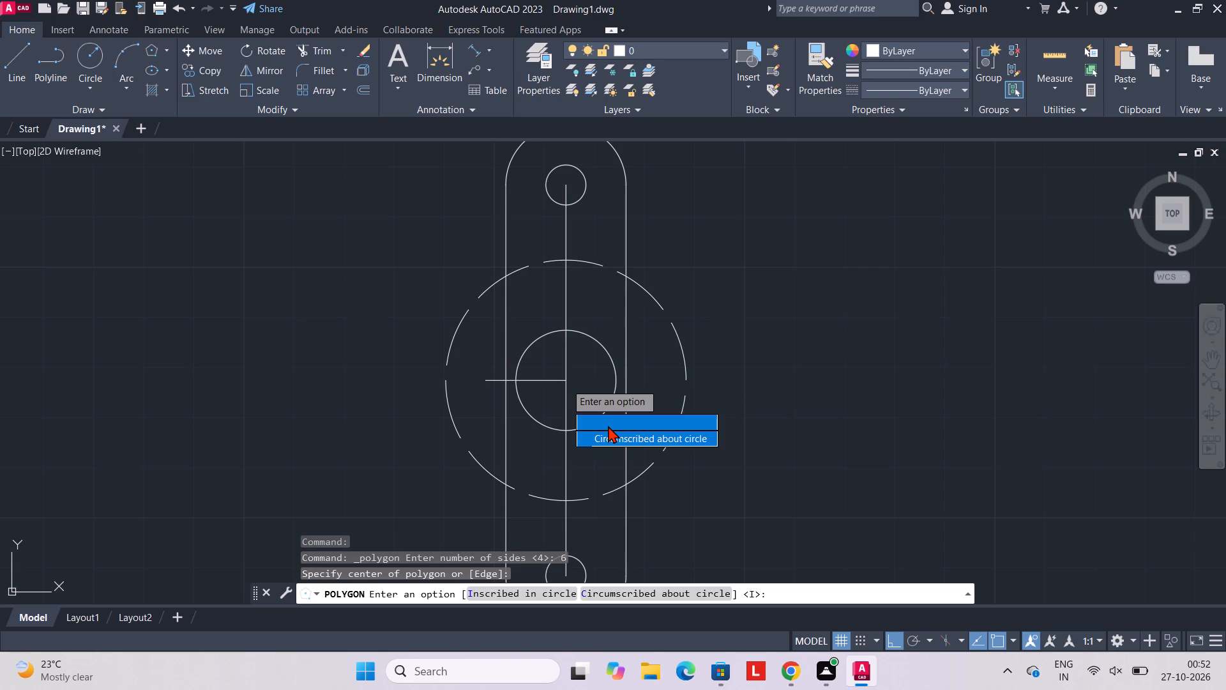
drag(614, 433, 566, 383)
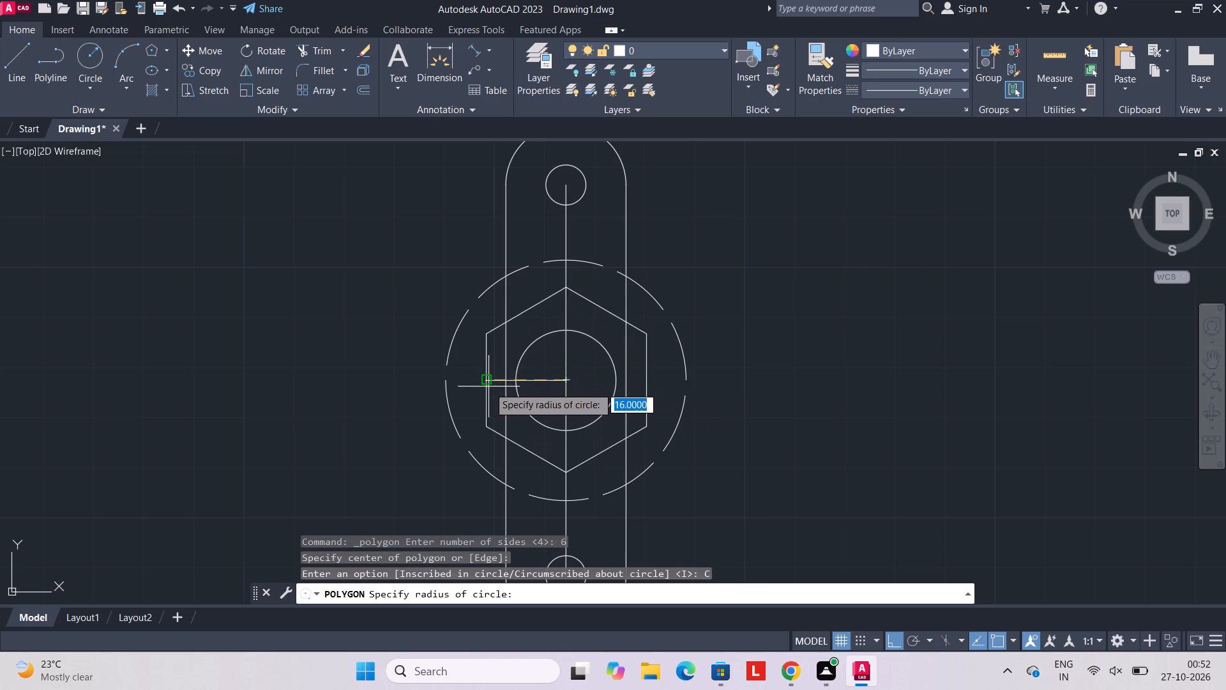
click(485, 383)
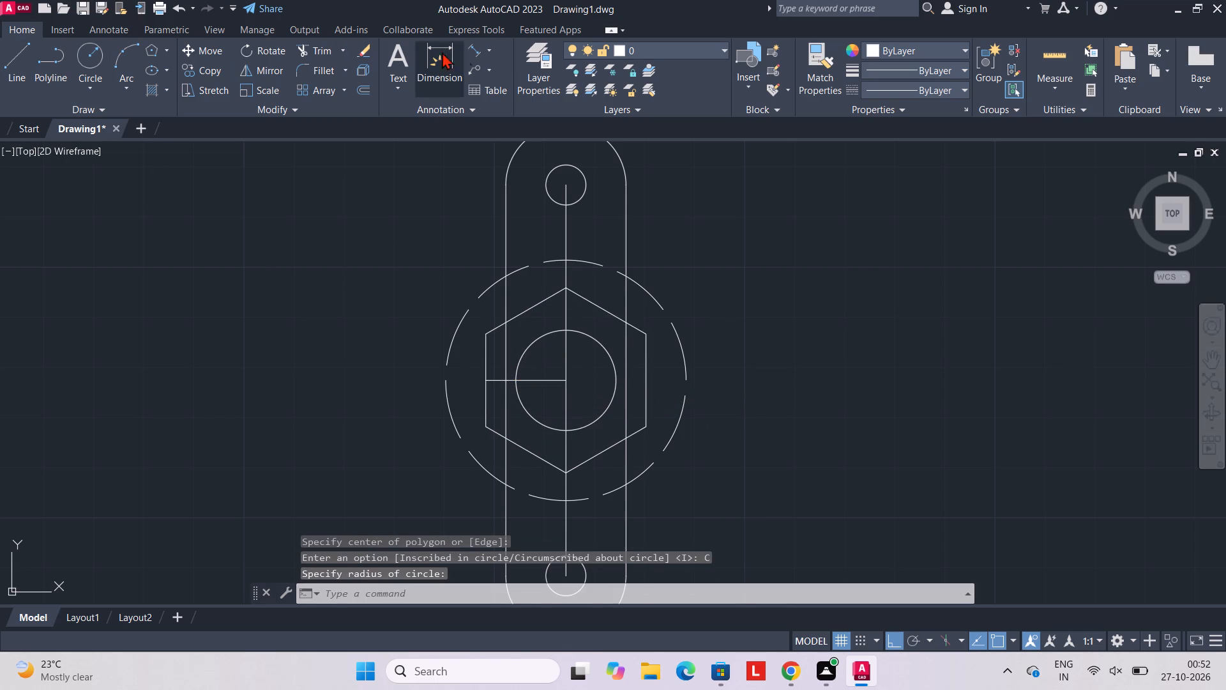
Place an aligned across-flats dimension between the midpoints of the hexagon's upper-left and lower-right sloping sides, outside the dashed circle.
click(474, 46)
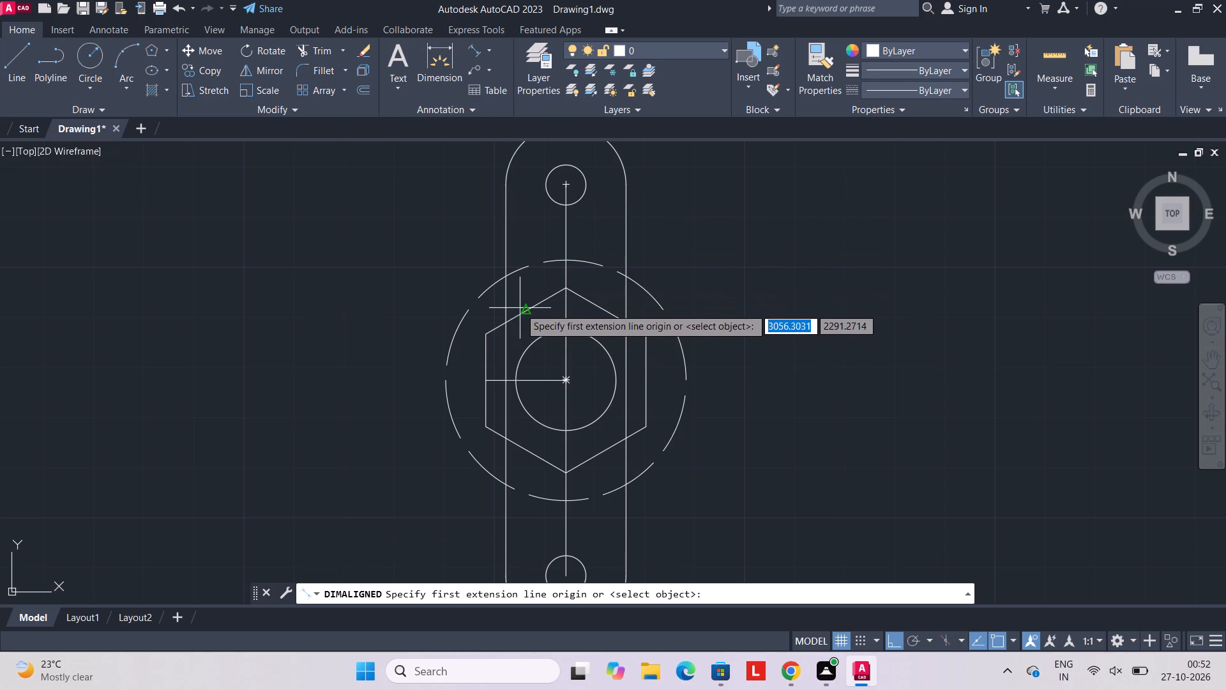
click(523, 309)
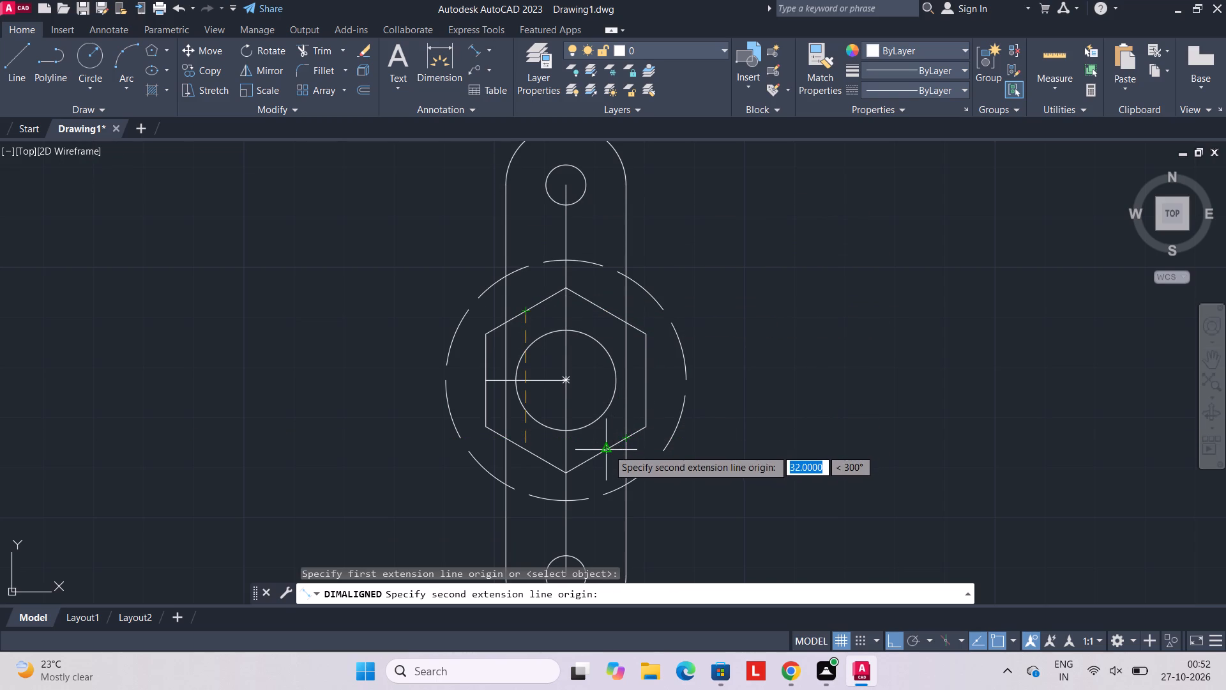
click(608, 449)
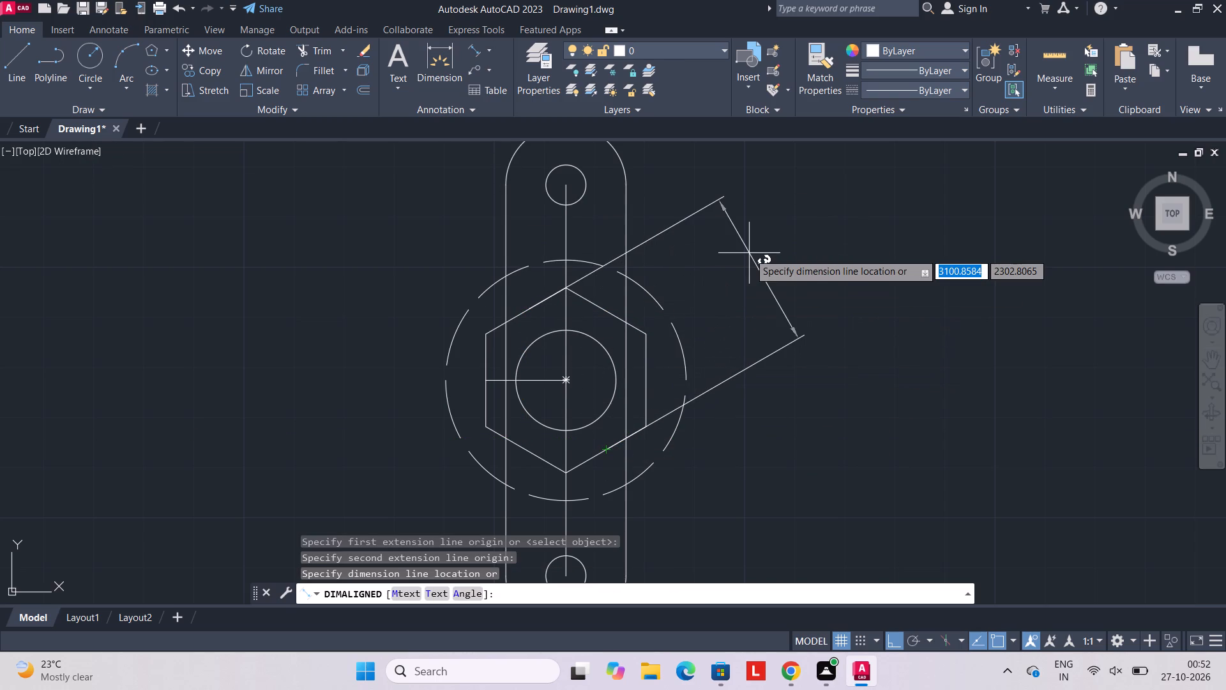
click(715, 280)
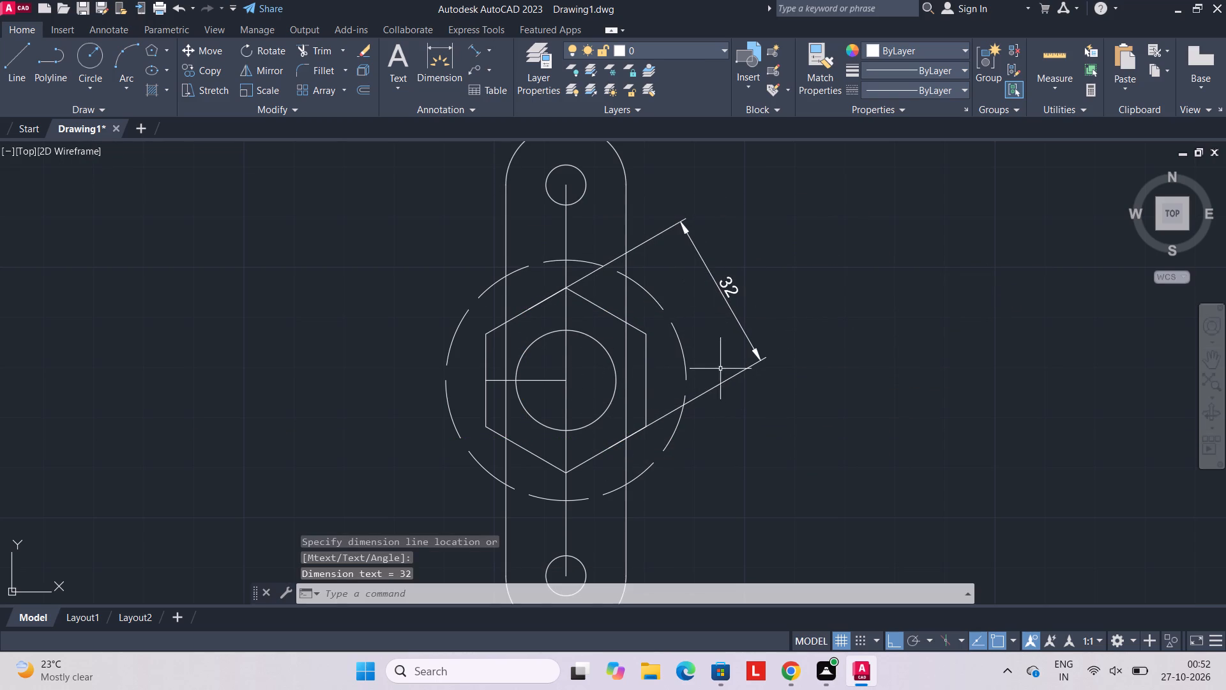
Trim away all segments of the horizontal 16-long construction line inside the hexagon.
click(323, 56)
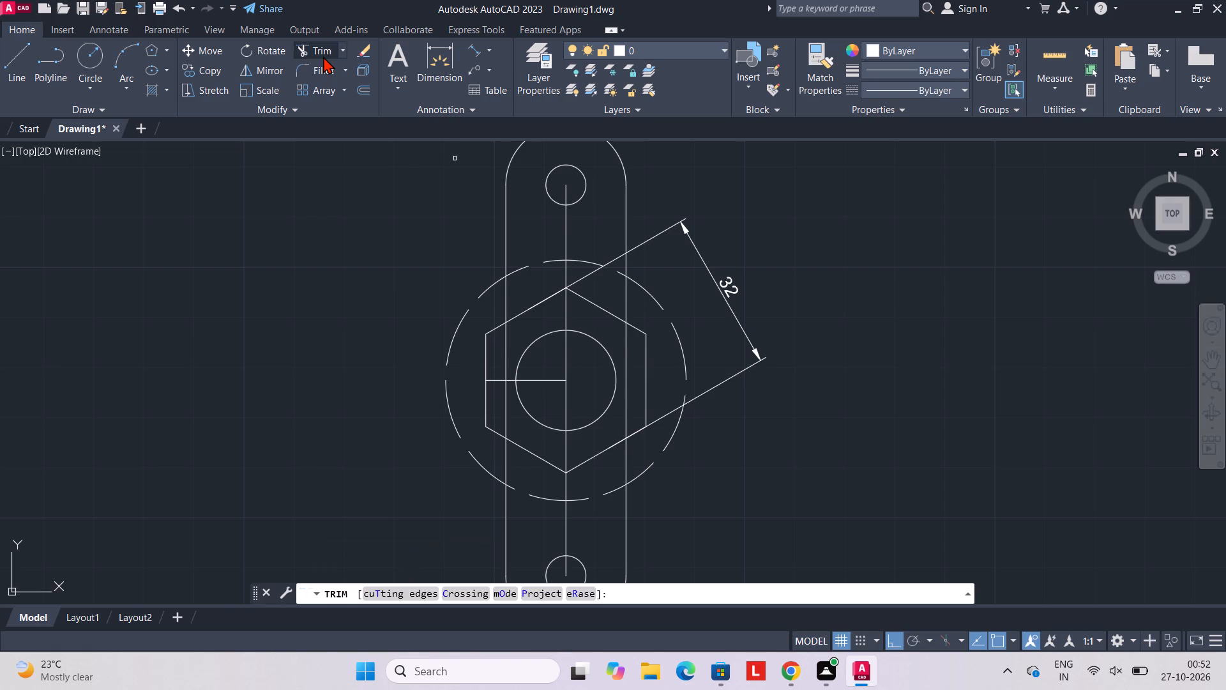
click(494, 383)
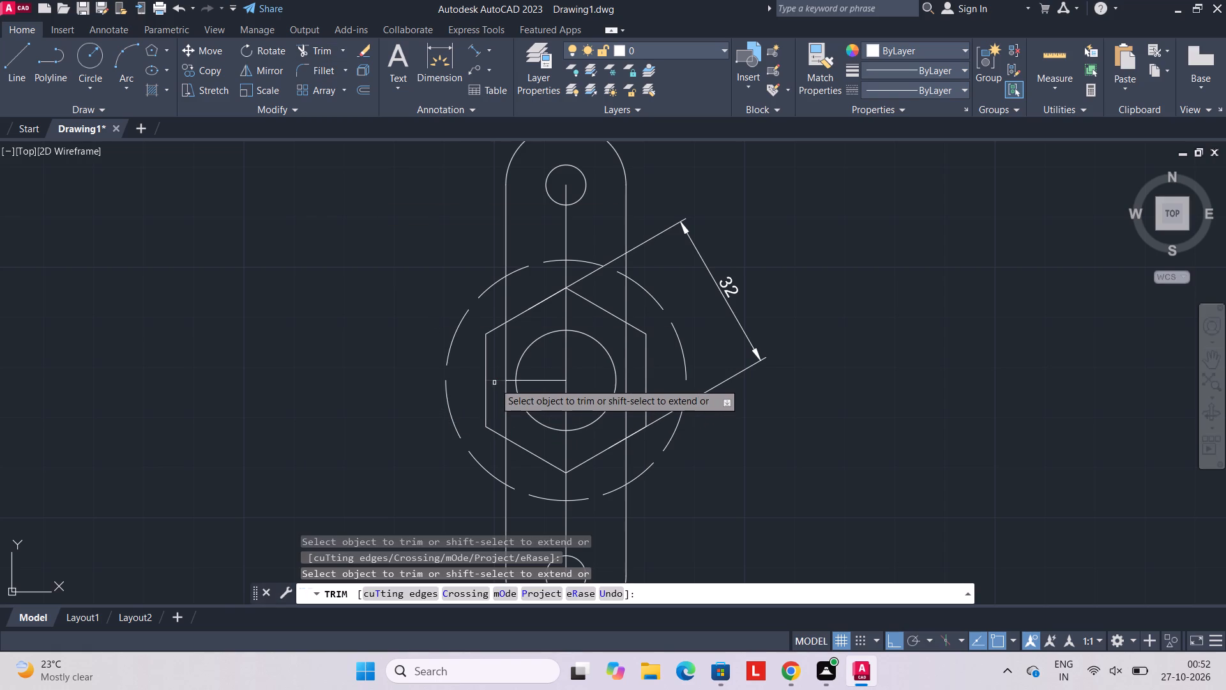
click(531, 383)
click(509, 378)
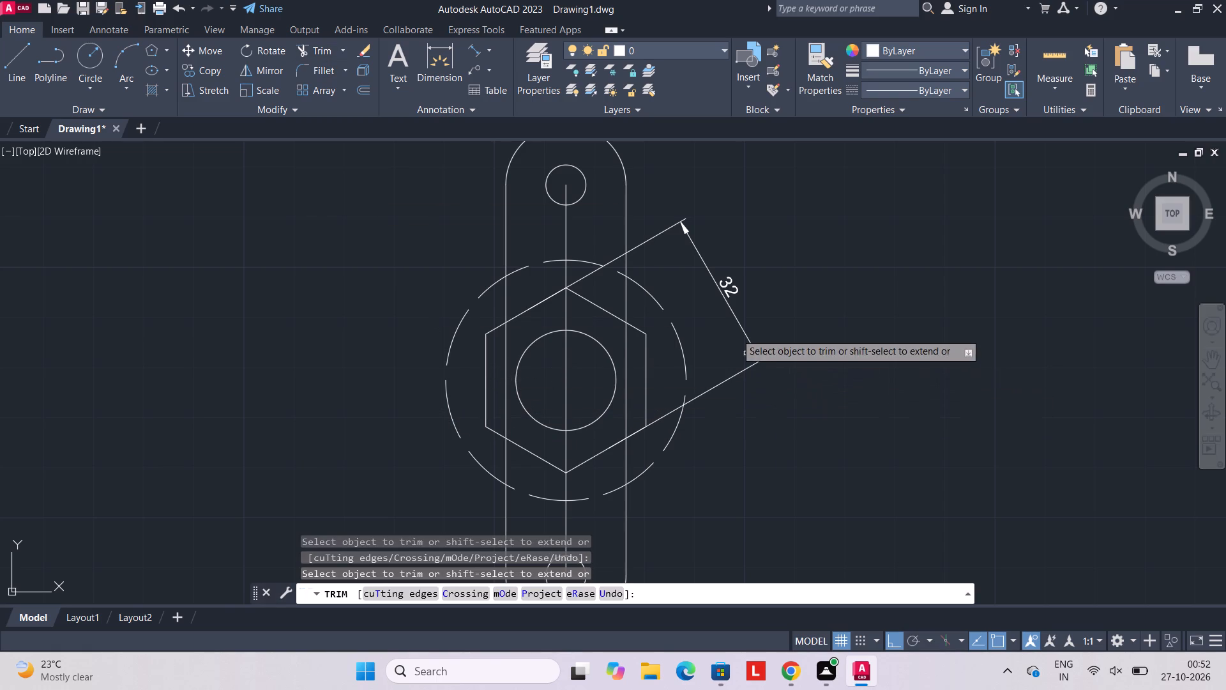
Trim away the segments of the link's two long vertical sides that lie inside the hexagon.
scroll(729, 315, up, 1)
scroll(729, 315, down, 2)
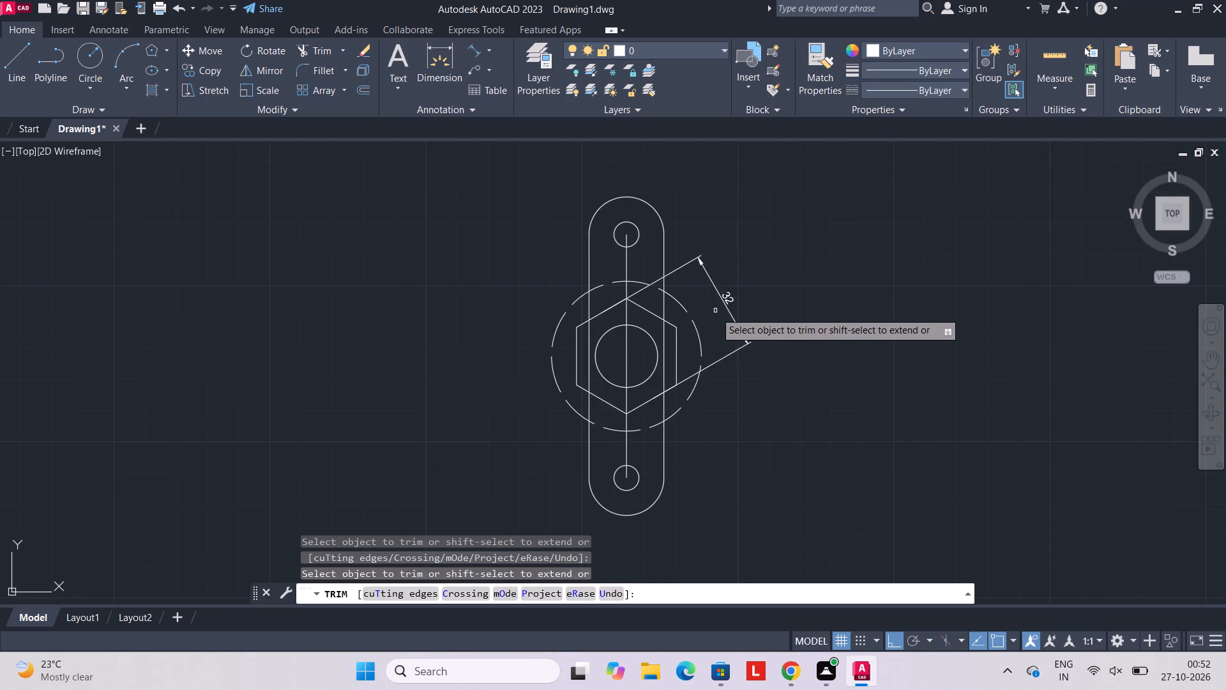
click(328, 43)
scroll(596, 217, up, 1)
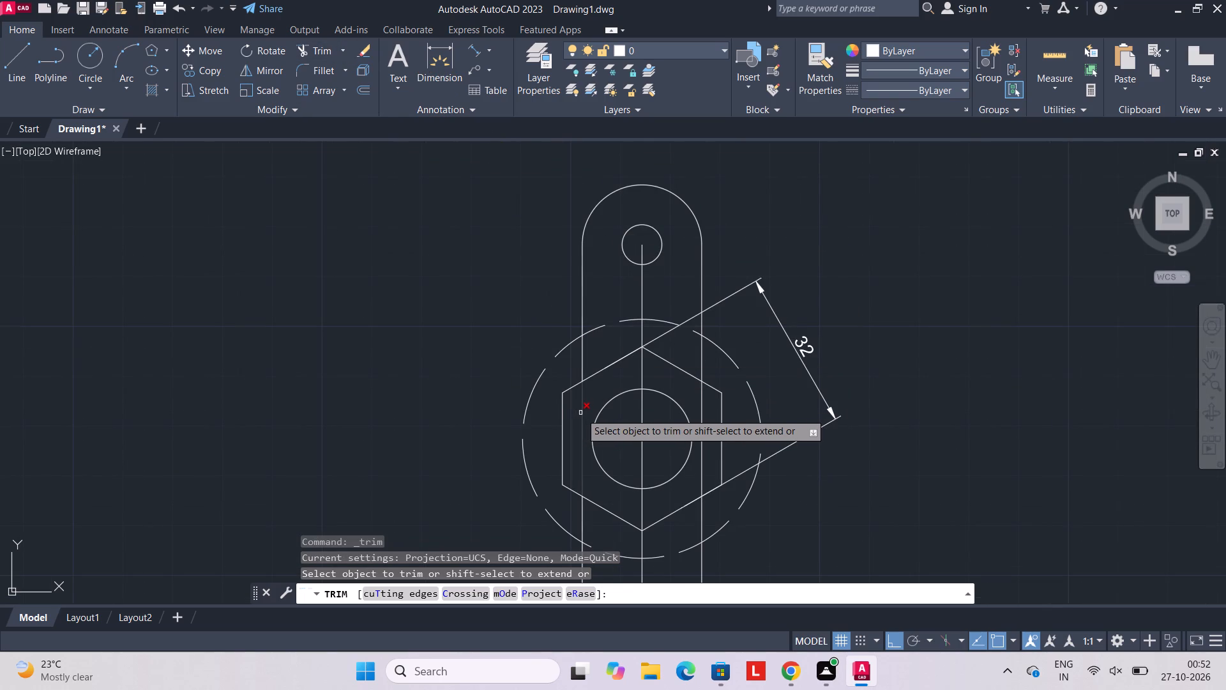
click(580, 413)
click(700, 418)
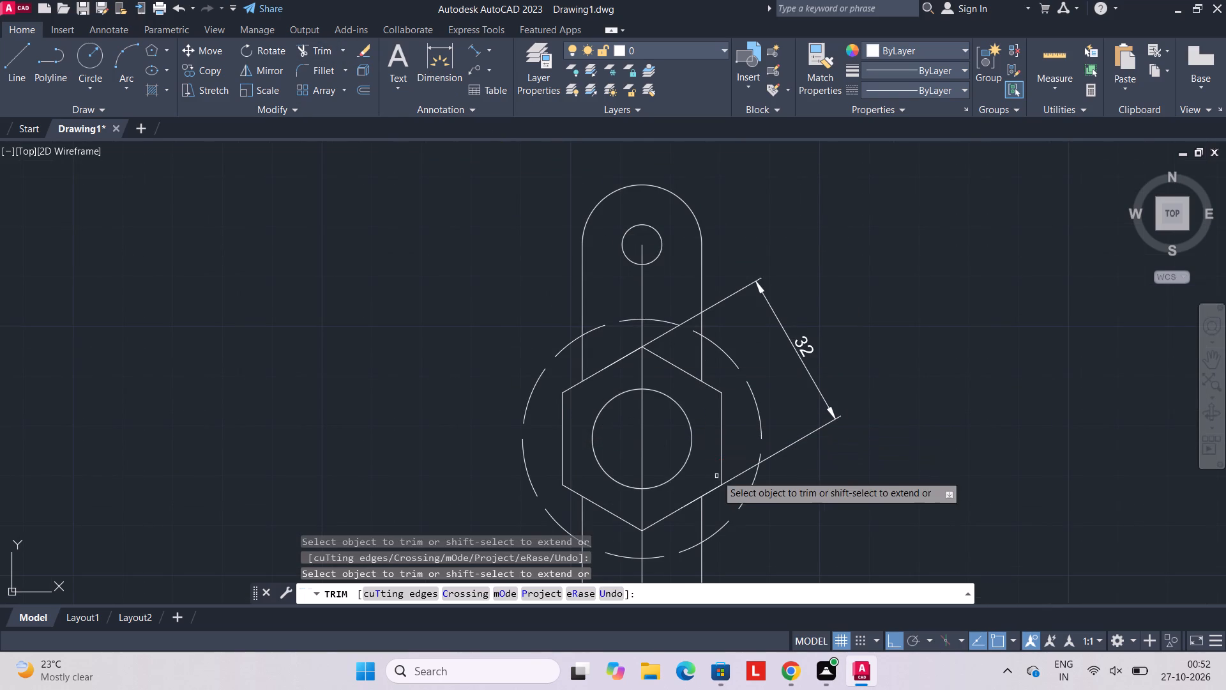
scroll(711, 464, down, 1)
middle_drag(711, 464, 660, 376)
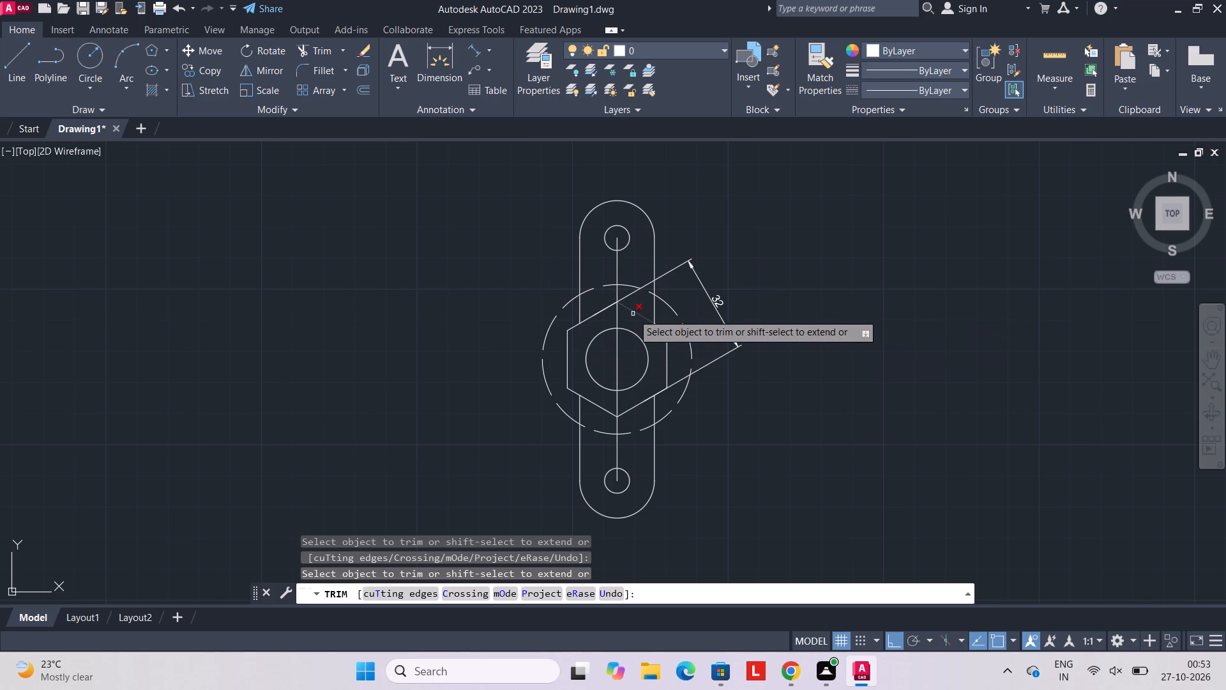
scroll(633, 312, up, 2)
key(Escape)
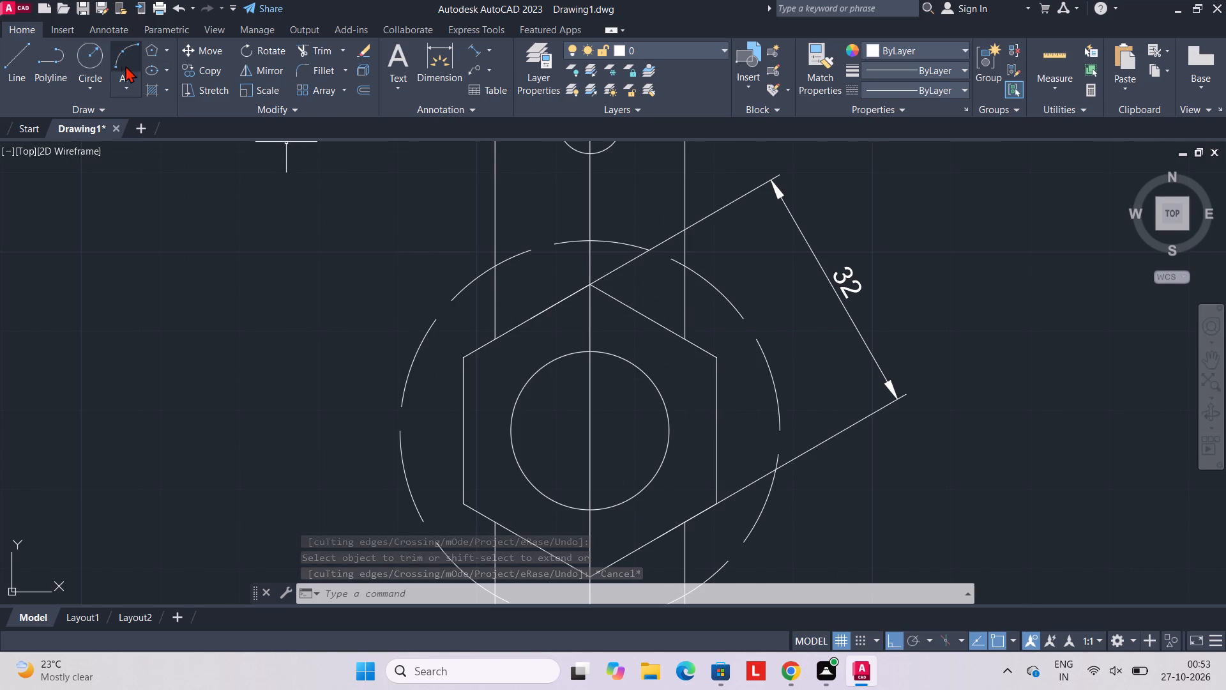
Draw a 4-diameter circle centred at the top of the dashed circle, where it meets the vertical centre line.
click(100, 80)
click(120, 137)
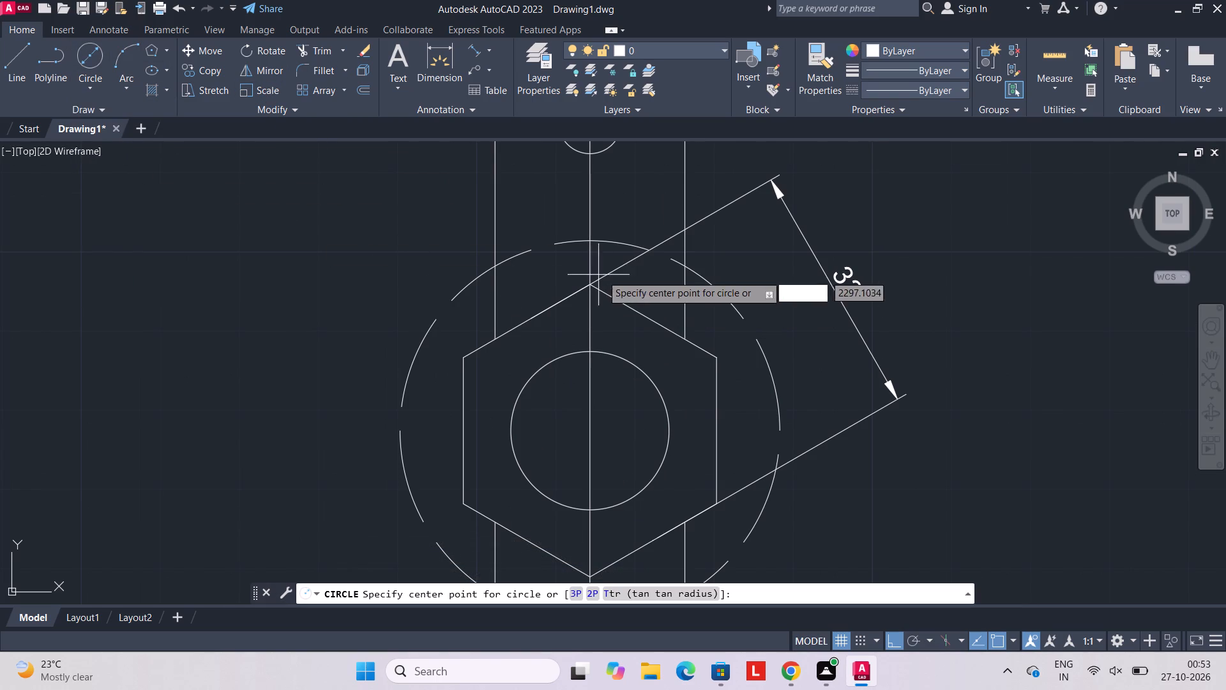
click(590, 241)
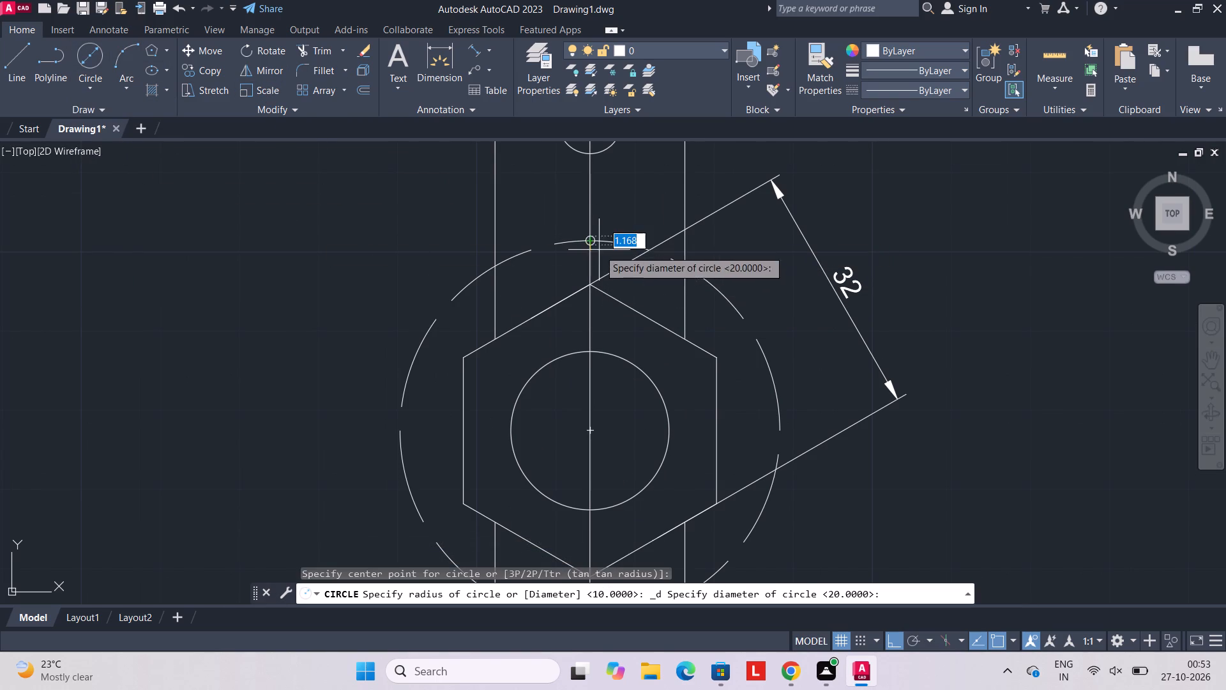
key(4)
key(Return)
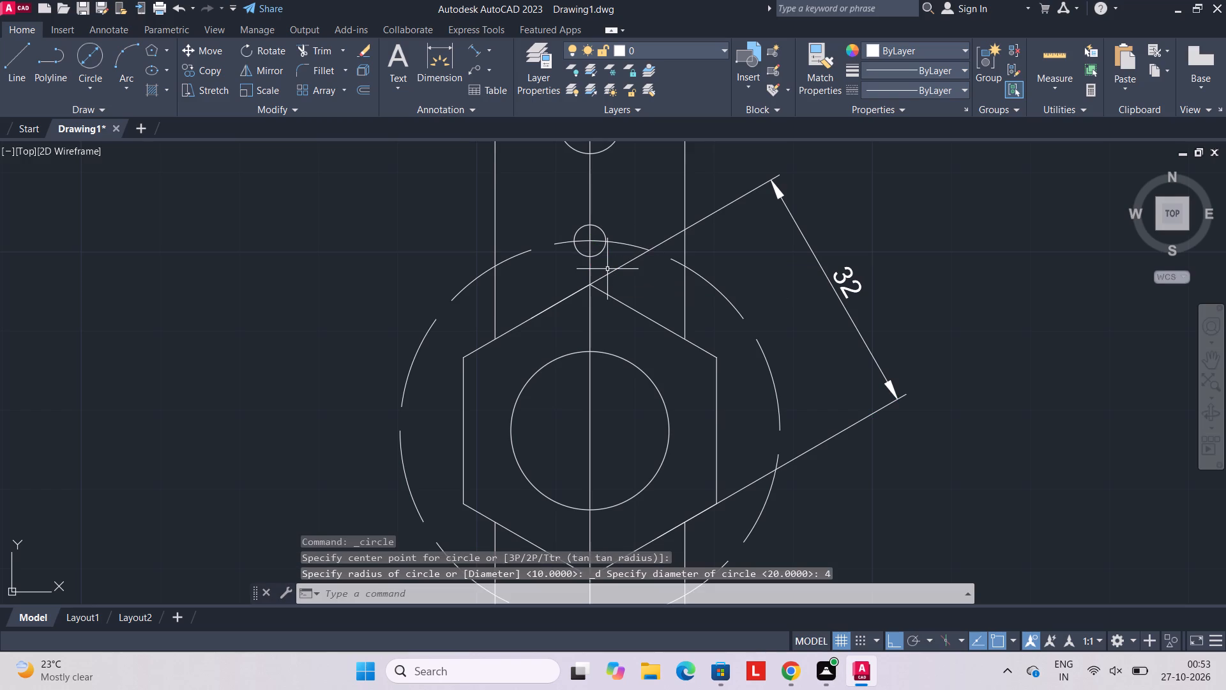
Polar-array the 4-diameter circle about the central circle's centre with 6 items at 60 degrees over 360 degrees.
click(603, 233)
click(345, 90)
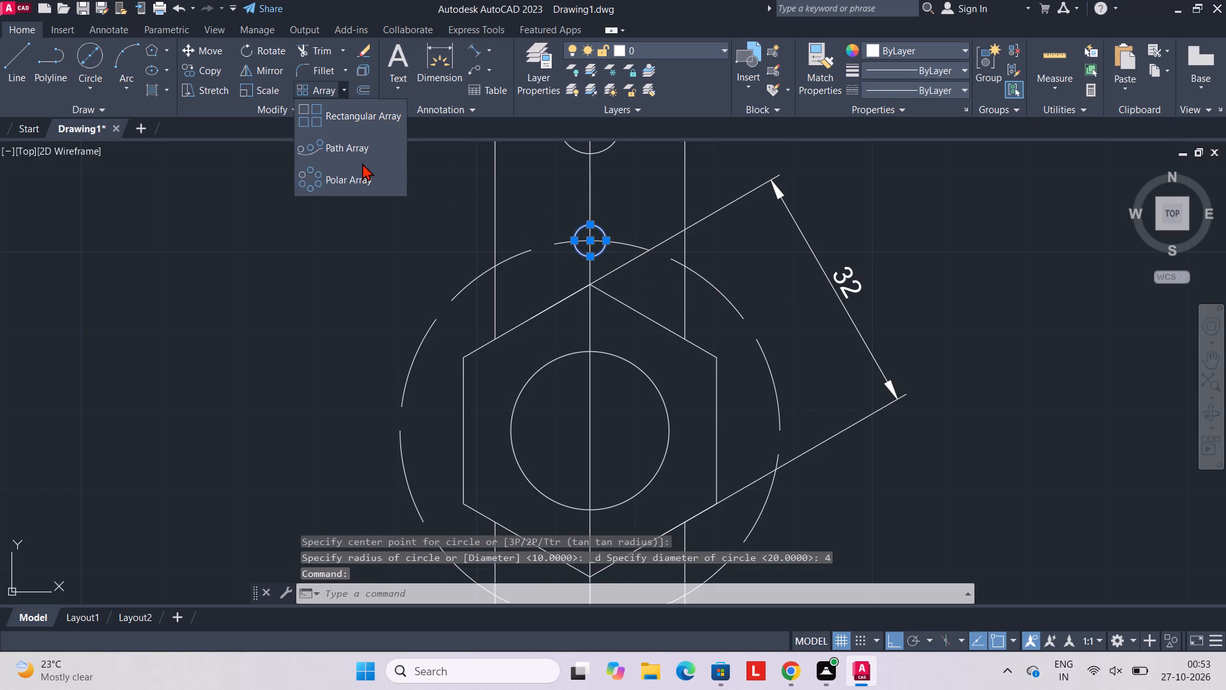
click(364, 183)
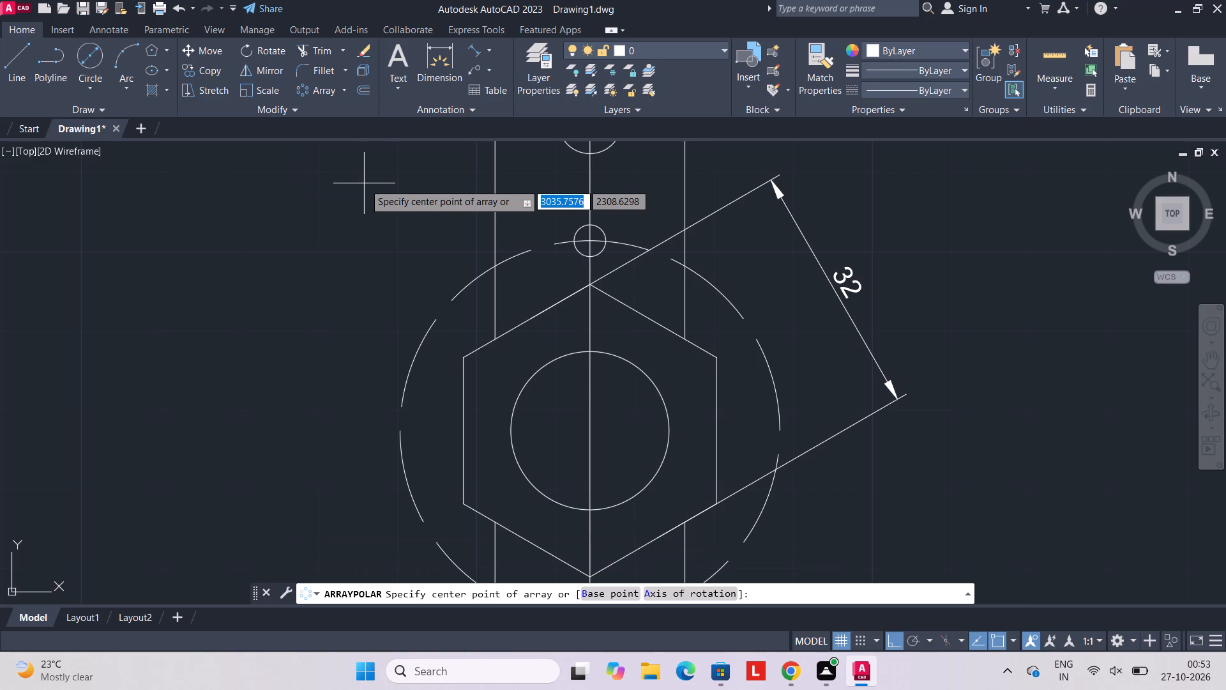
click(594, 433)
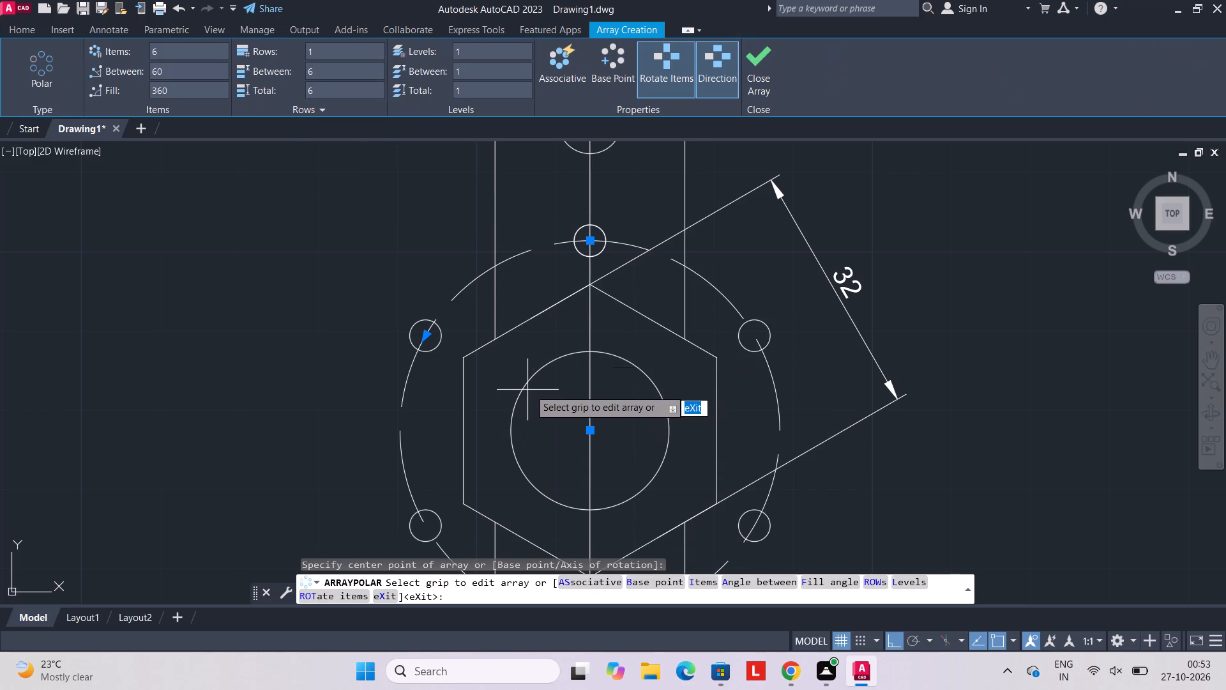
click(752, 69)
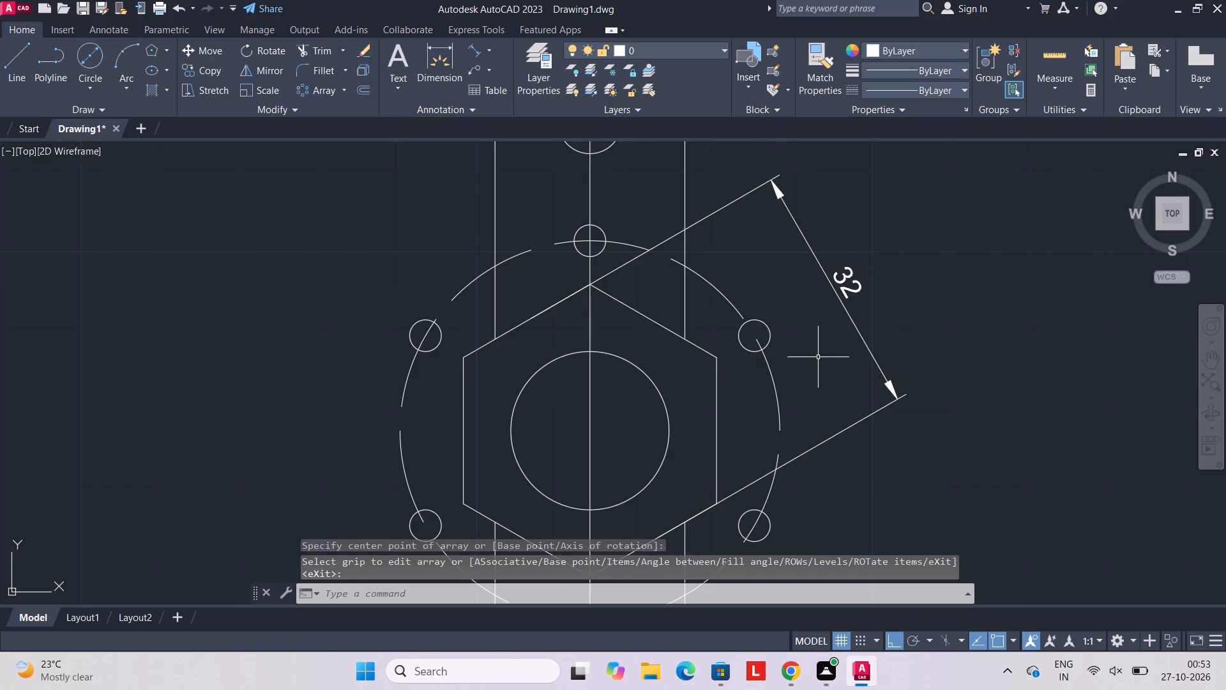
Draw a line 2 long upward from the midpoint of the hexagon's left side, continuing horizontally leftward about 24 past the dashed circle.
scroll(816, 358, down, 2)
middle_drag(816, 360, 768, 294)
scroll(769, 293, up, 1)
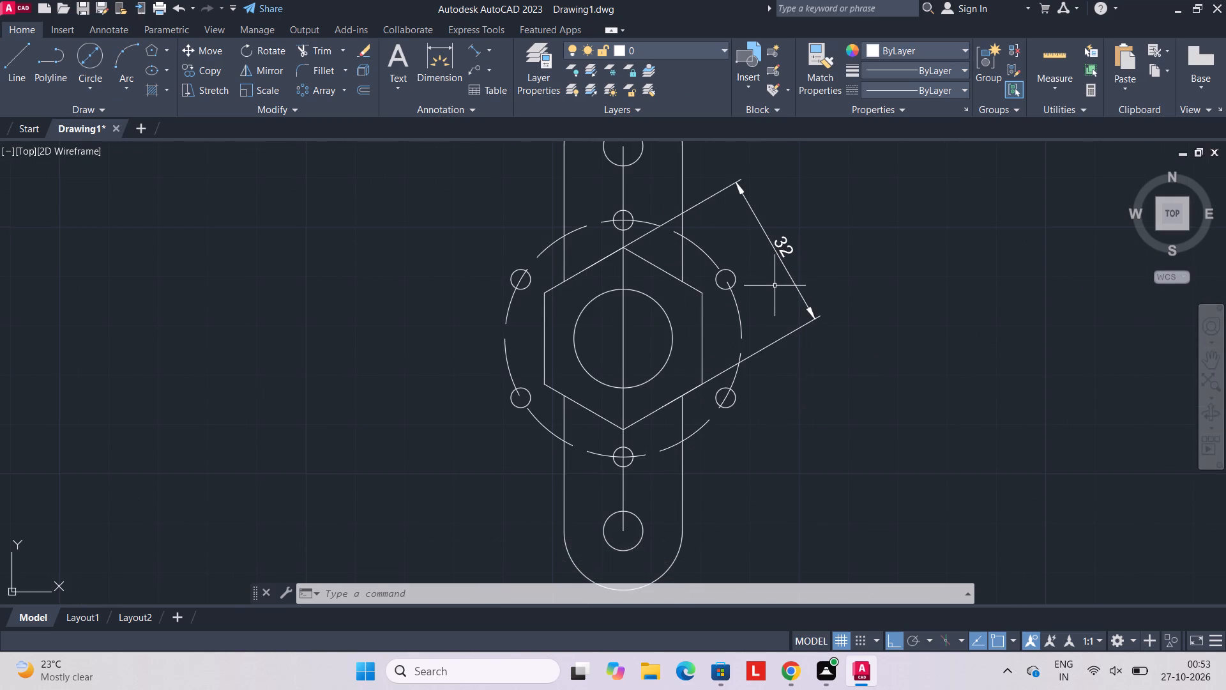
scroll(782, 296, down, 2)
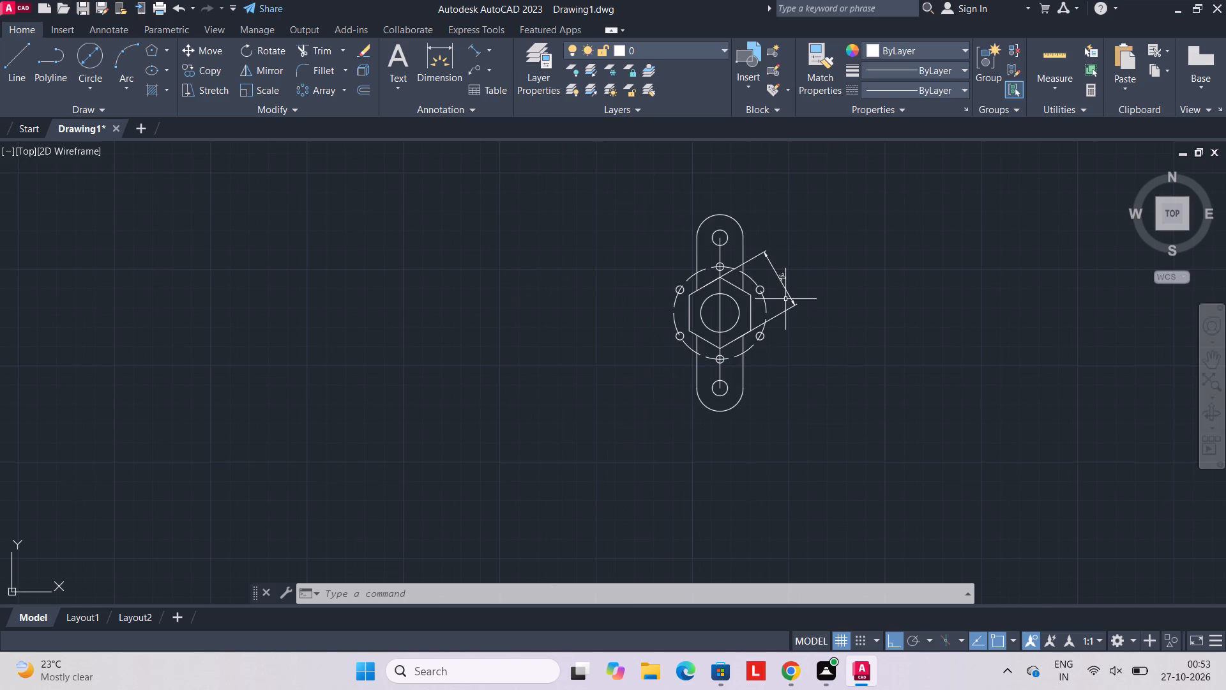
scroll(786, 300, up, 1)
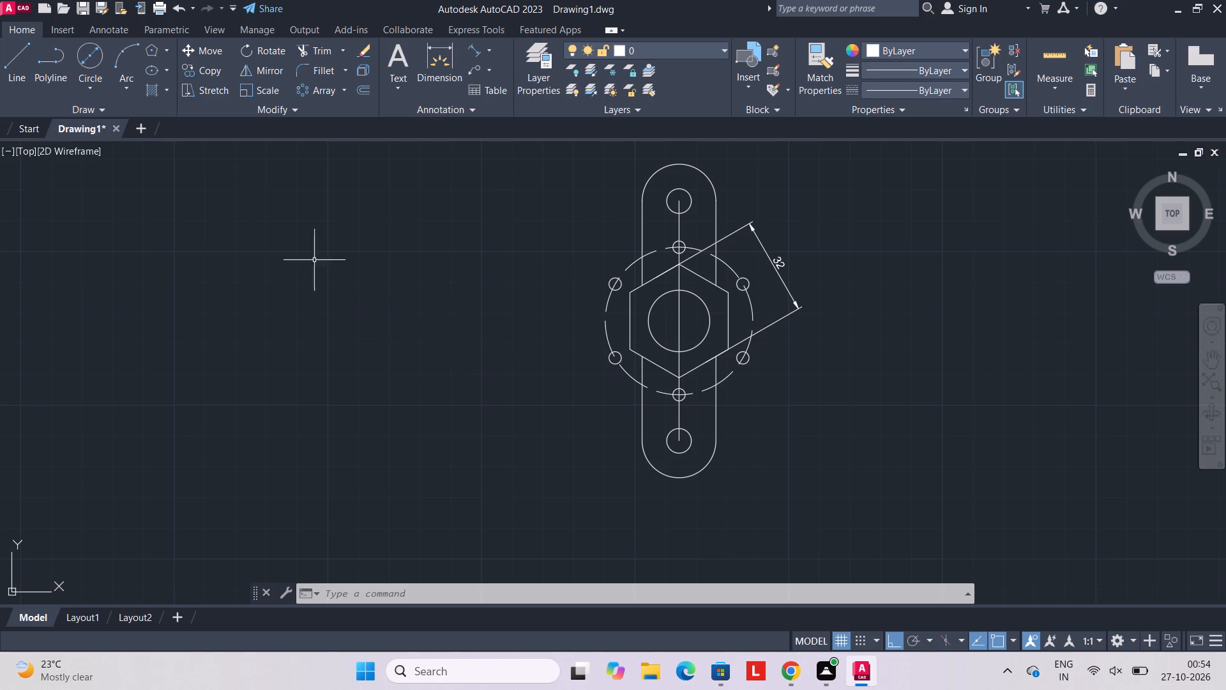
click(18, 61)
scroll(606, 305, up, 2)
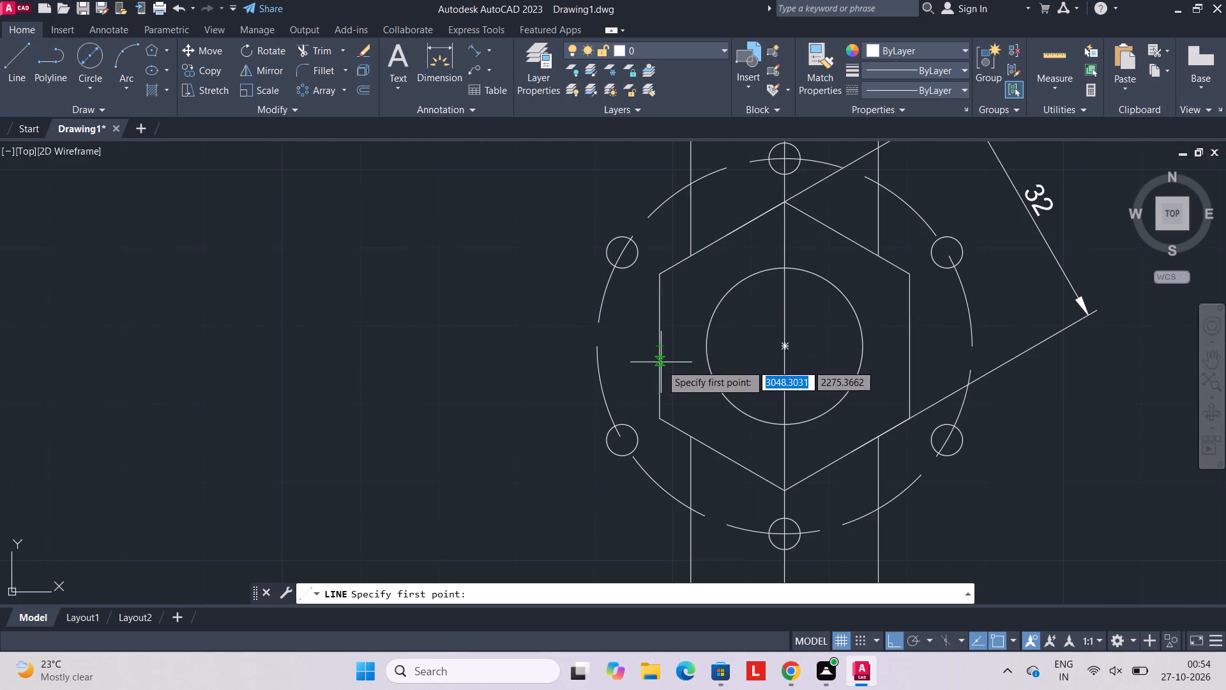
click(662, 348)
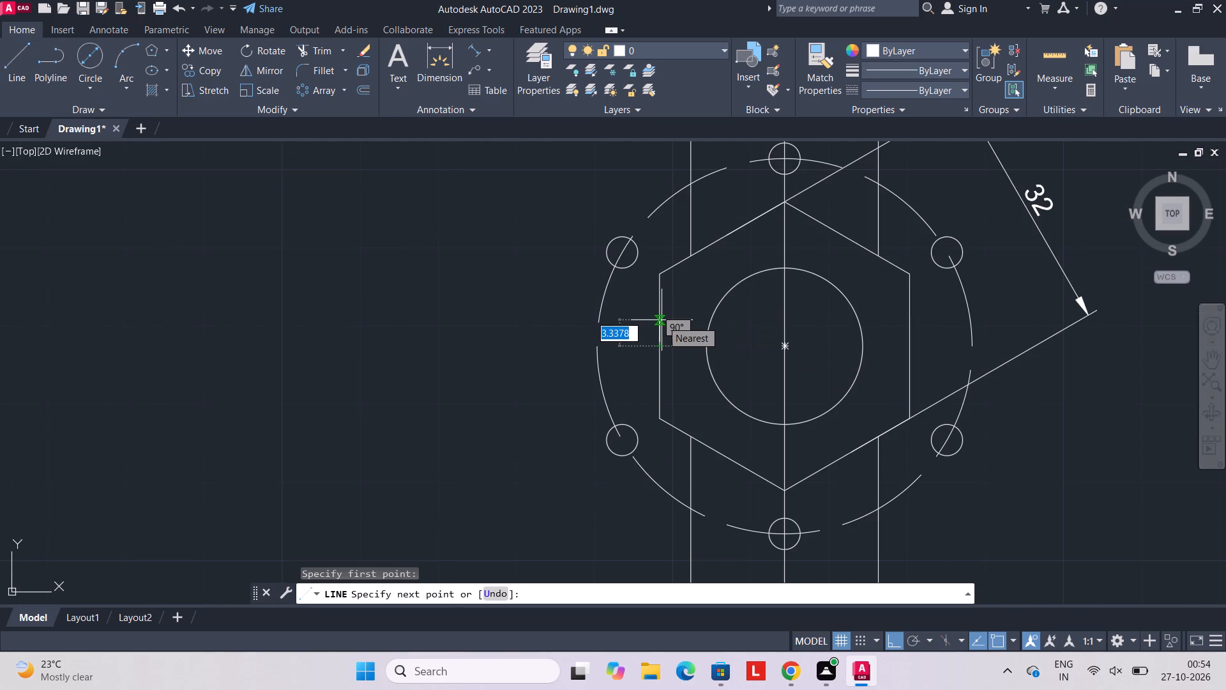
key(2)
key(Return)
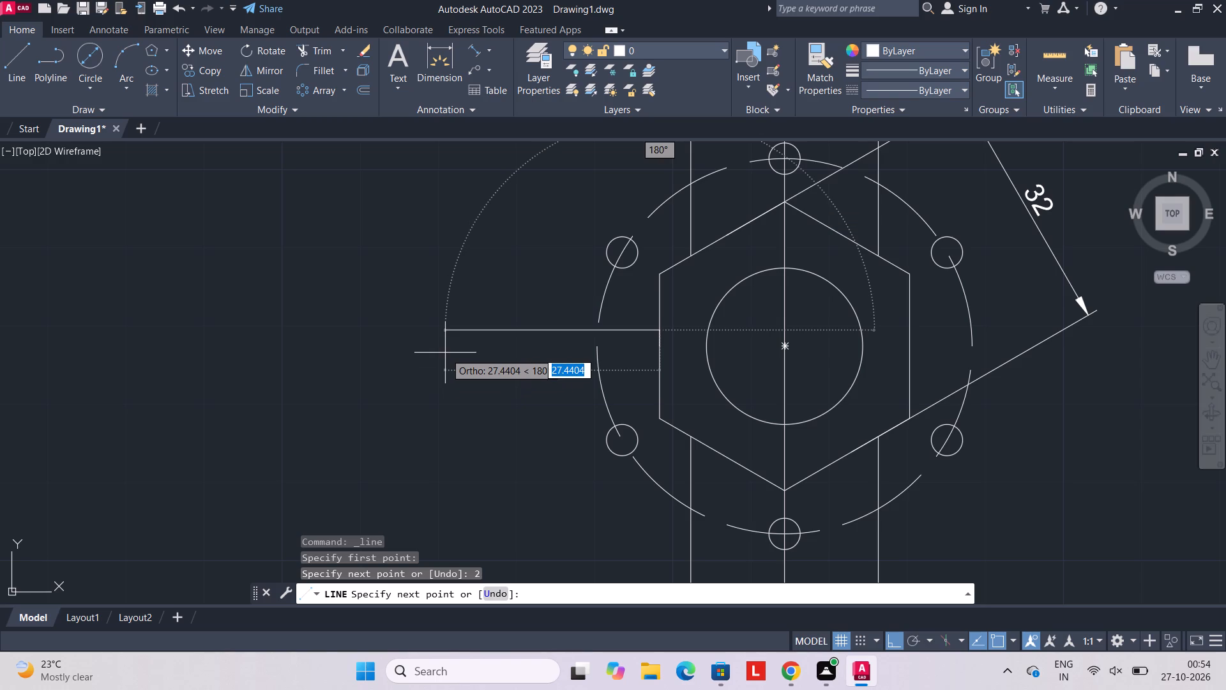
click(469, 353)
key(Escape)
Draw a line 2 long downward from the same hexagon-side midpoint, continuing horizontally leftward to about the upper line's length.
click(6, 56)
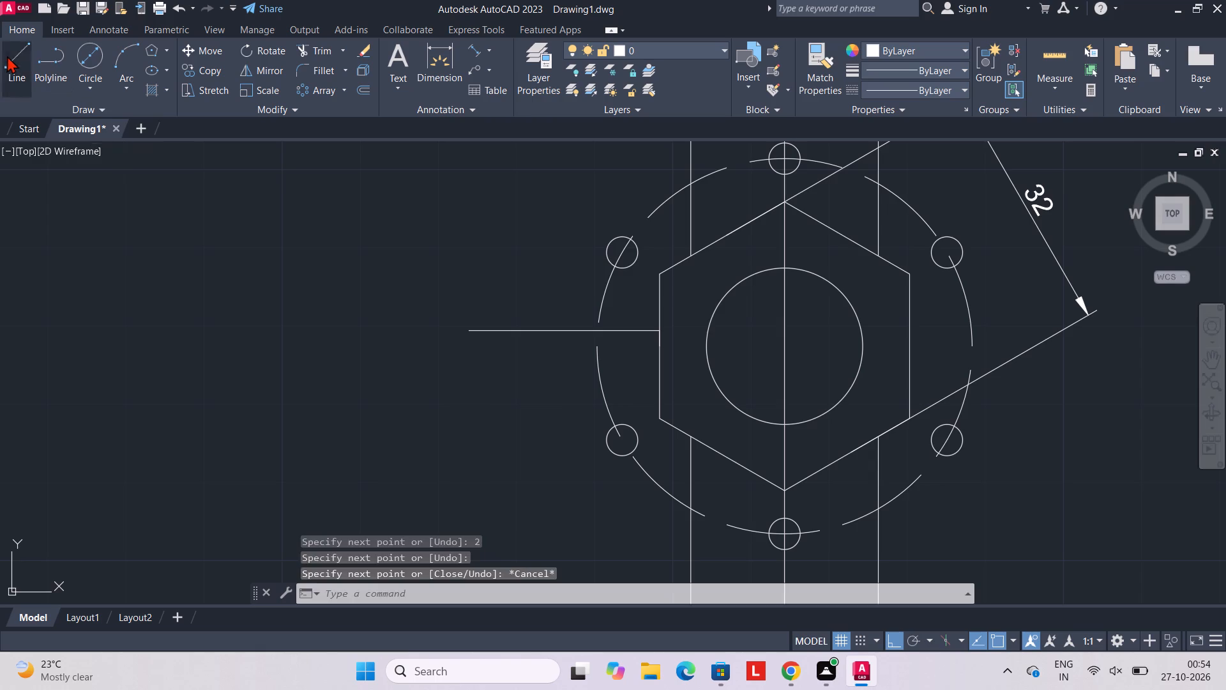
click(658, 350)
key(2)
key(Return)
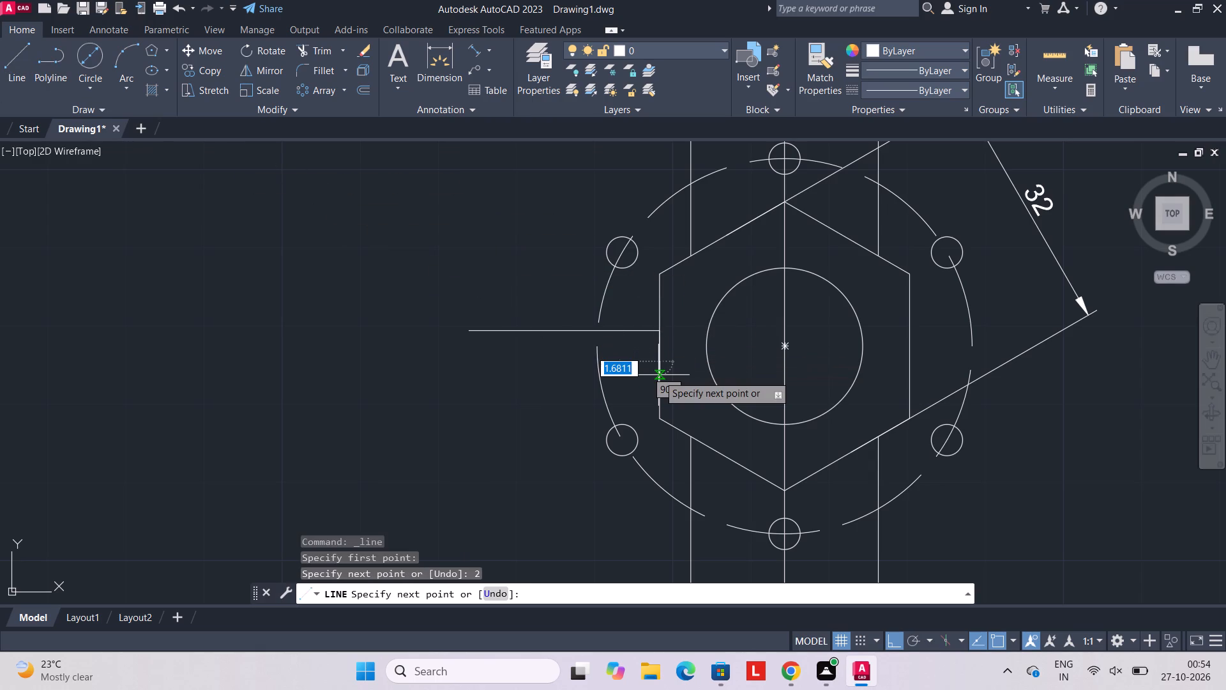
click(471, 370)
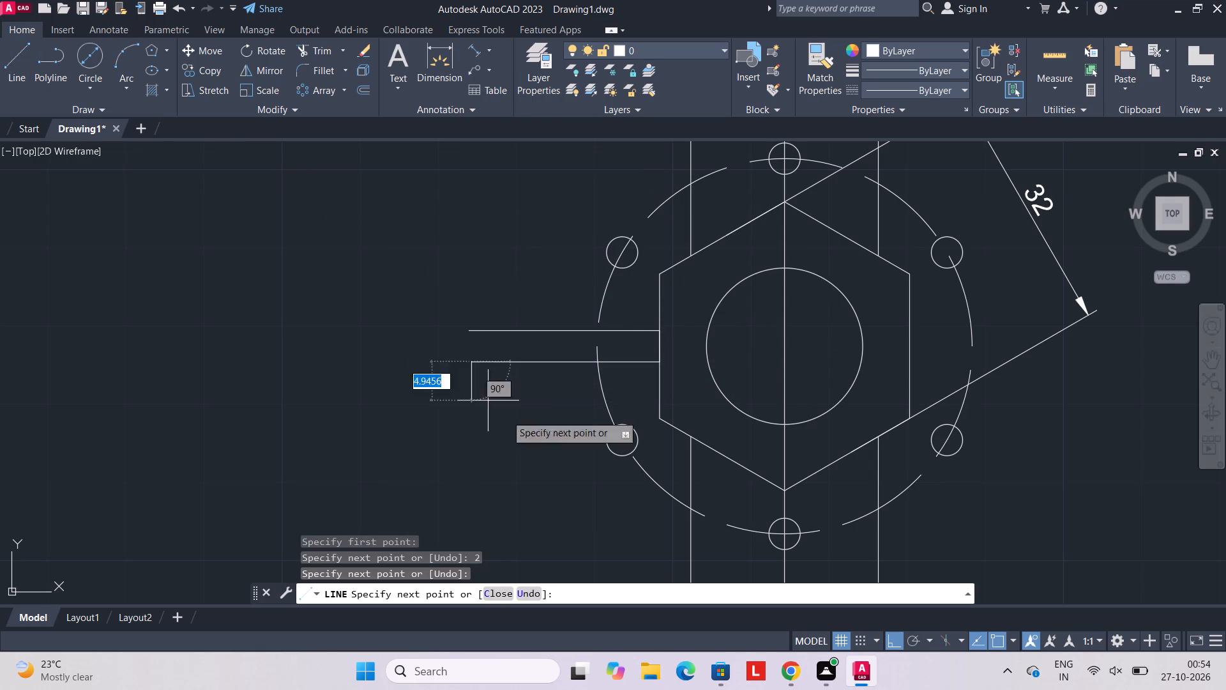
key(Escape)
Draw a circle of radius 30 centred on the central circle.
scroll(815, 394, up, 2)
scroll(815, 394, down, 4)
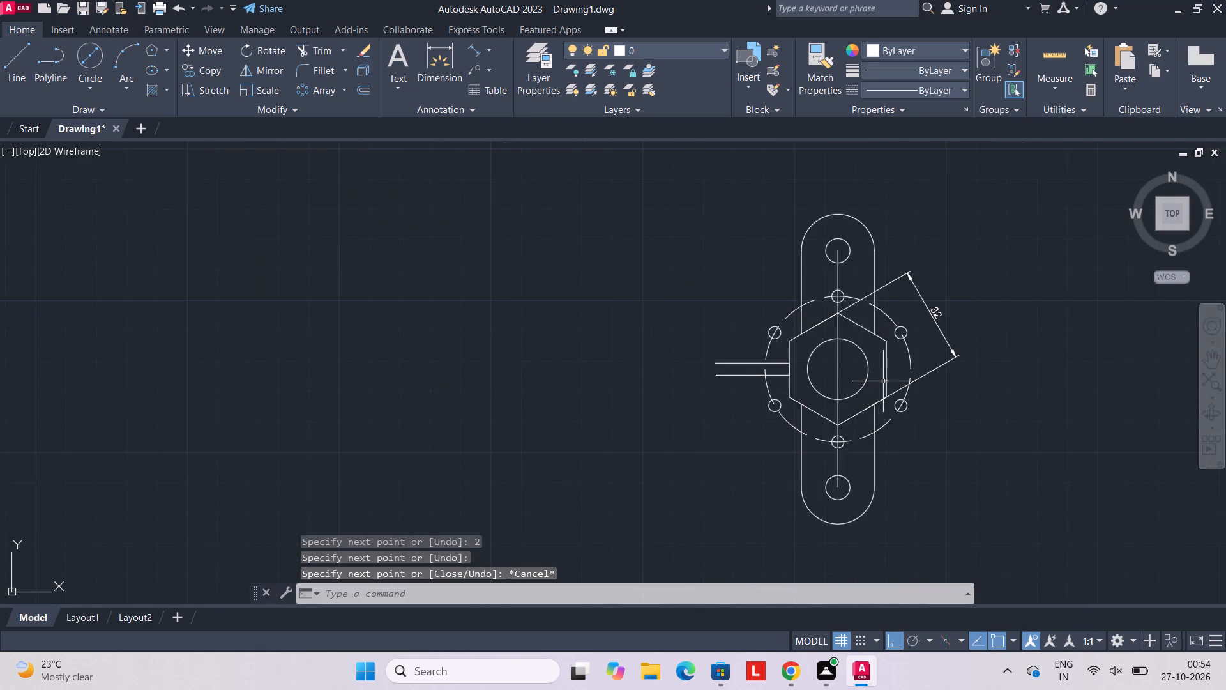
middle_drag(884, 381, 777, 379)
scroll(745, 366, up, 2)
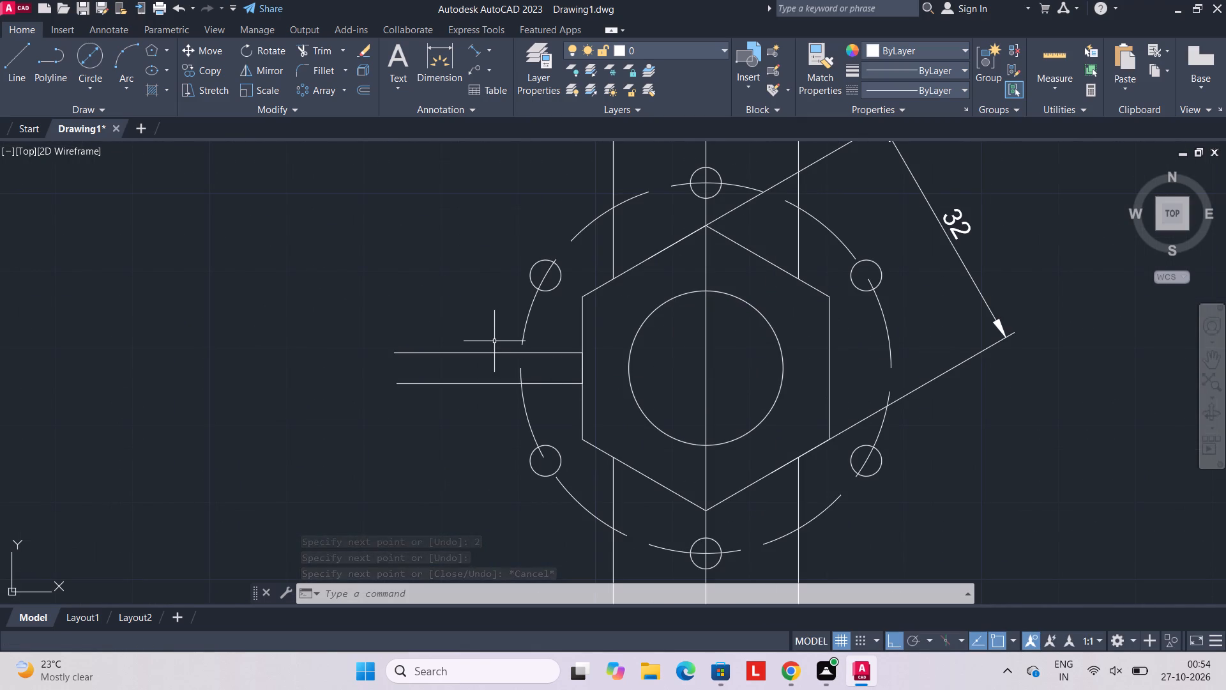
click(105, 80)
click(114, 117)
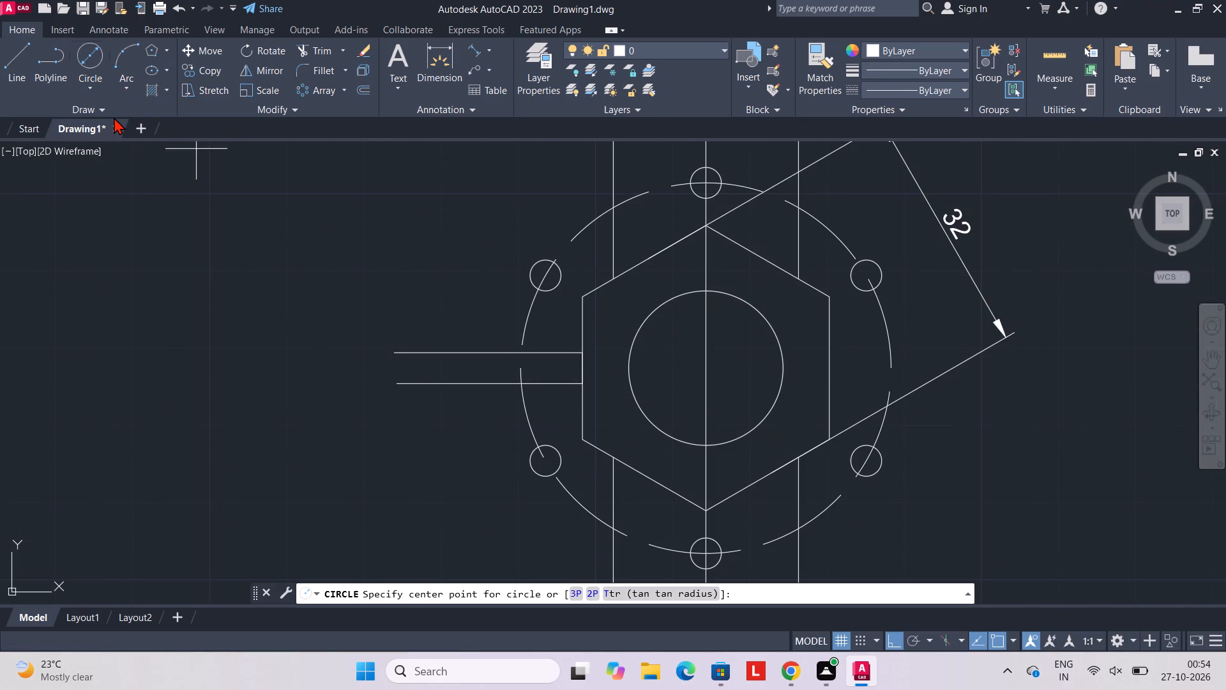
click(708, 368)
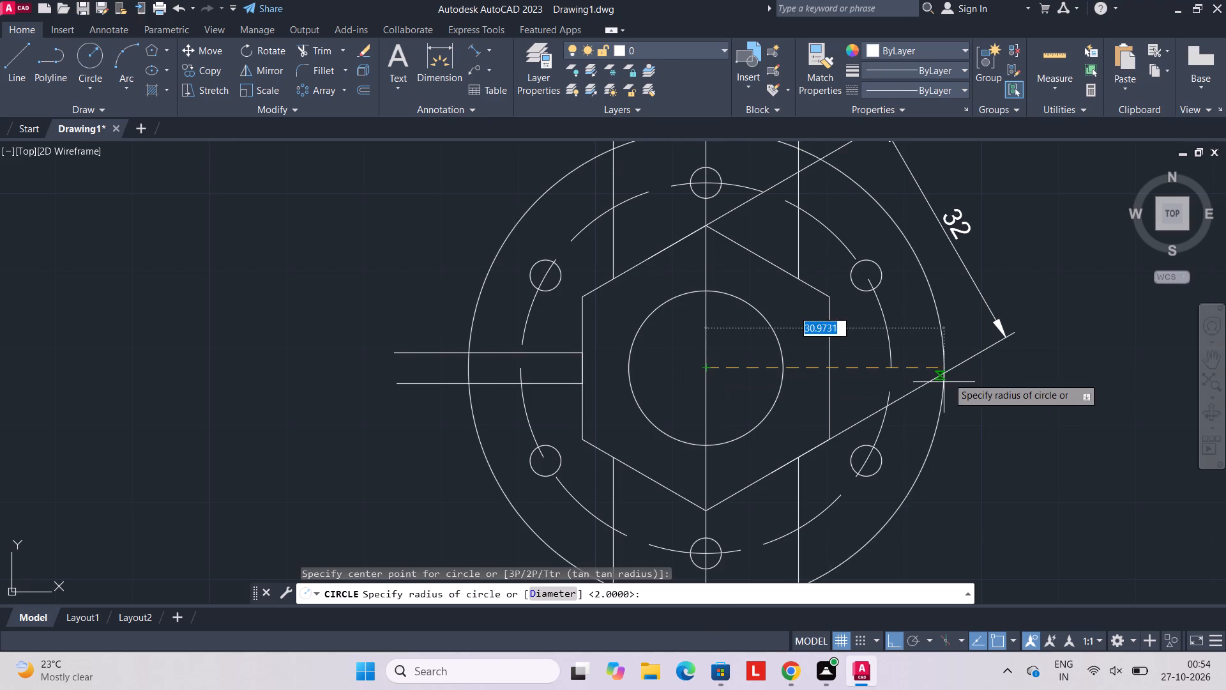
text(30)
key(Return)
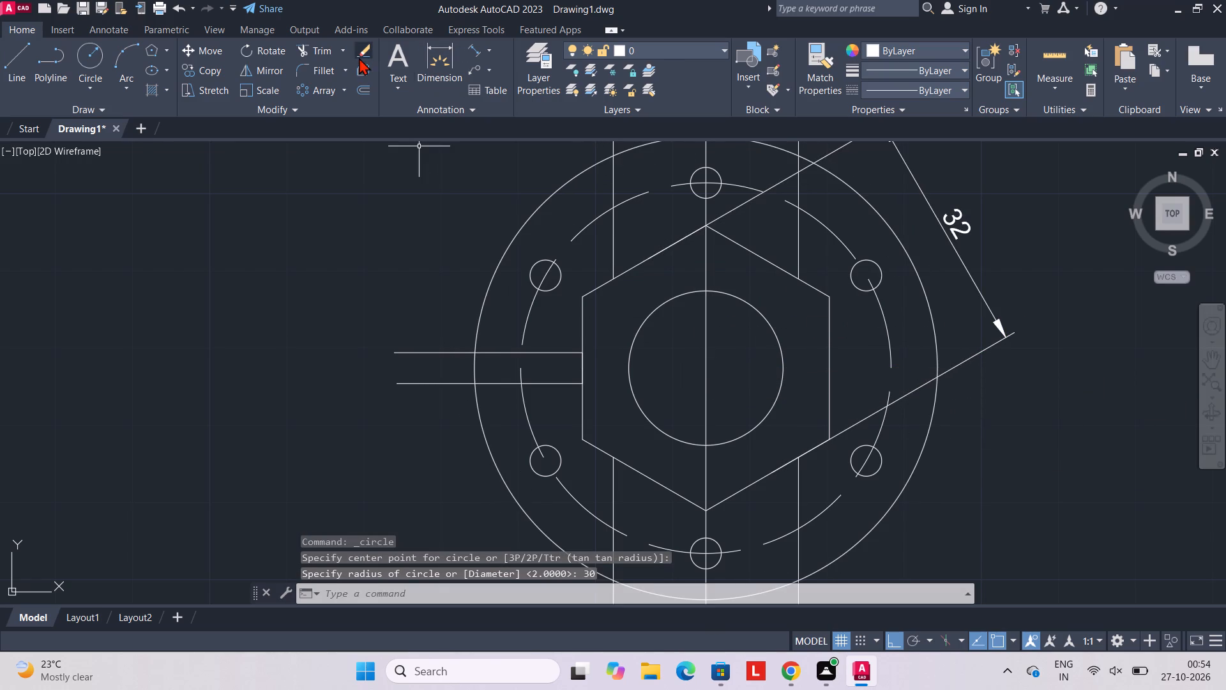
Trim the ends of the two parallel horizontal lines that extend outside the radius-30 circle.
click(338, 48)
click(427, 352)
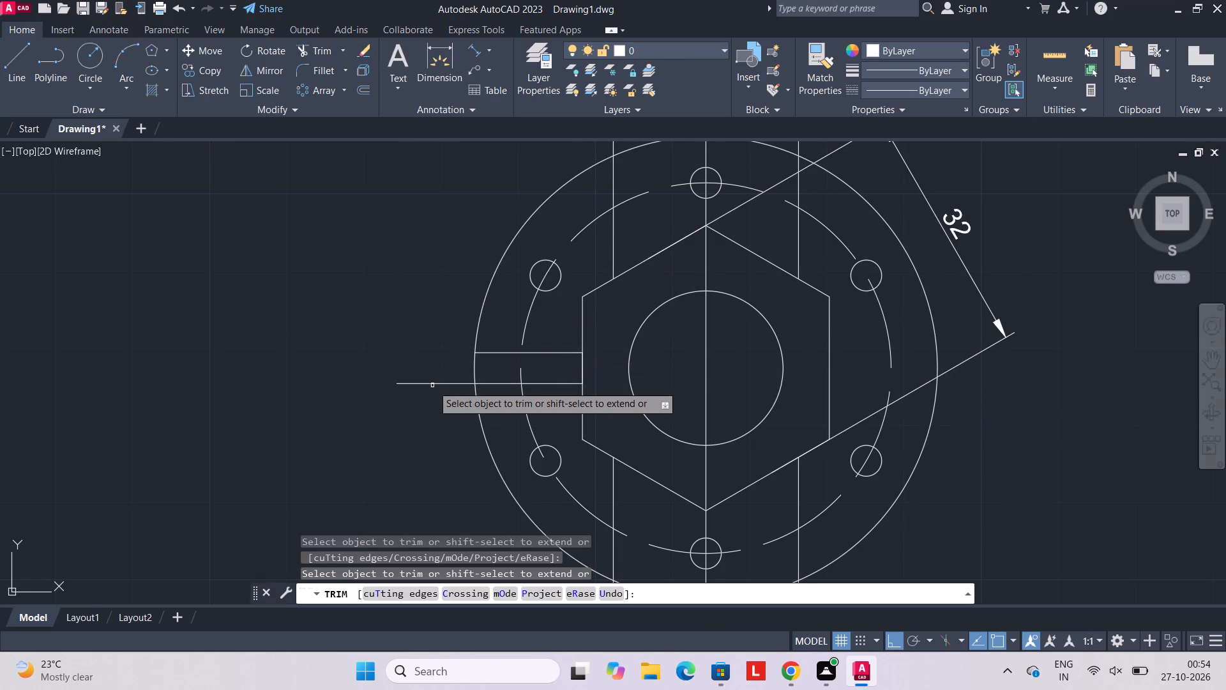
click(432, 385)
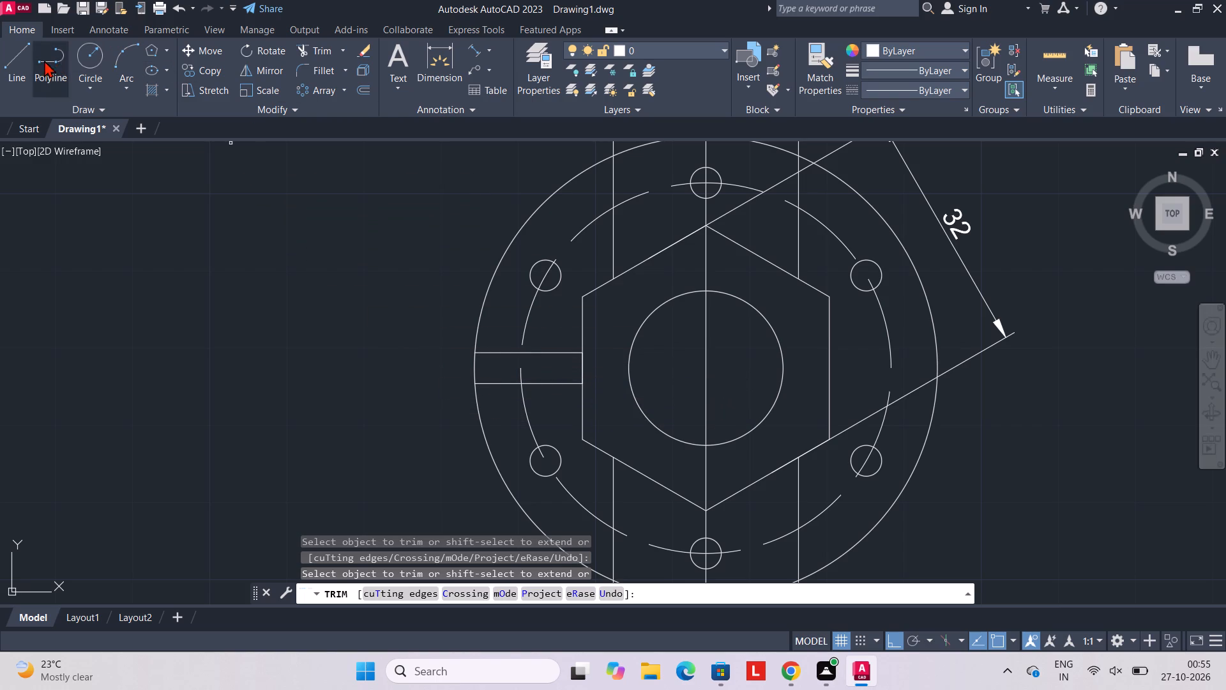
Draw a line 5 long inward from the lower horizontal line's end on the radius-30 circle, continuing vertically up past the upper line.
click(15, 50)
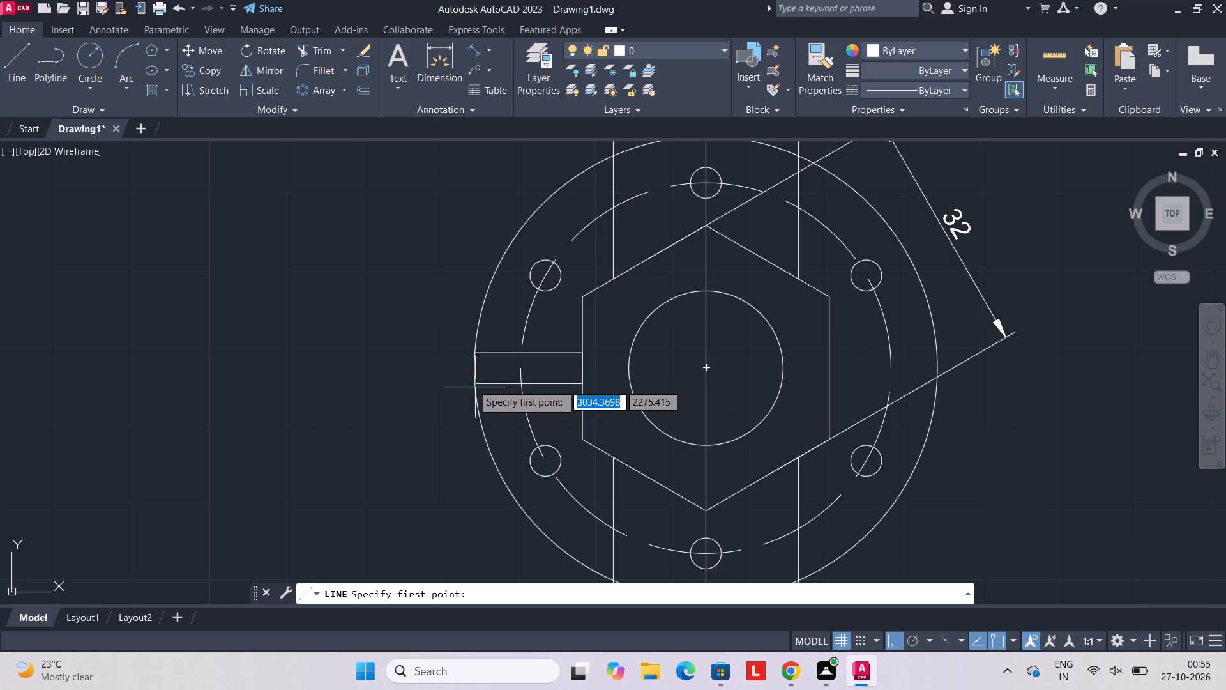
click(473, 383)
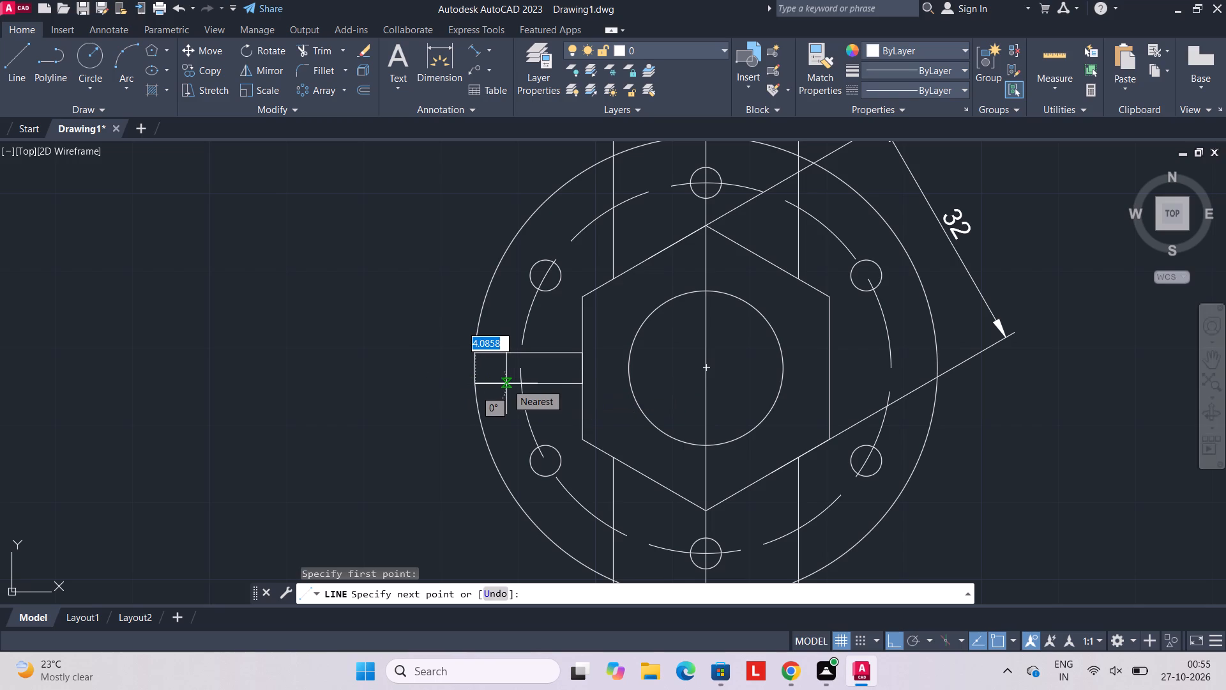
key(5)
key(Return)
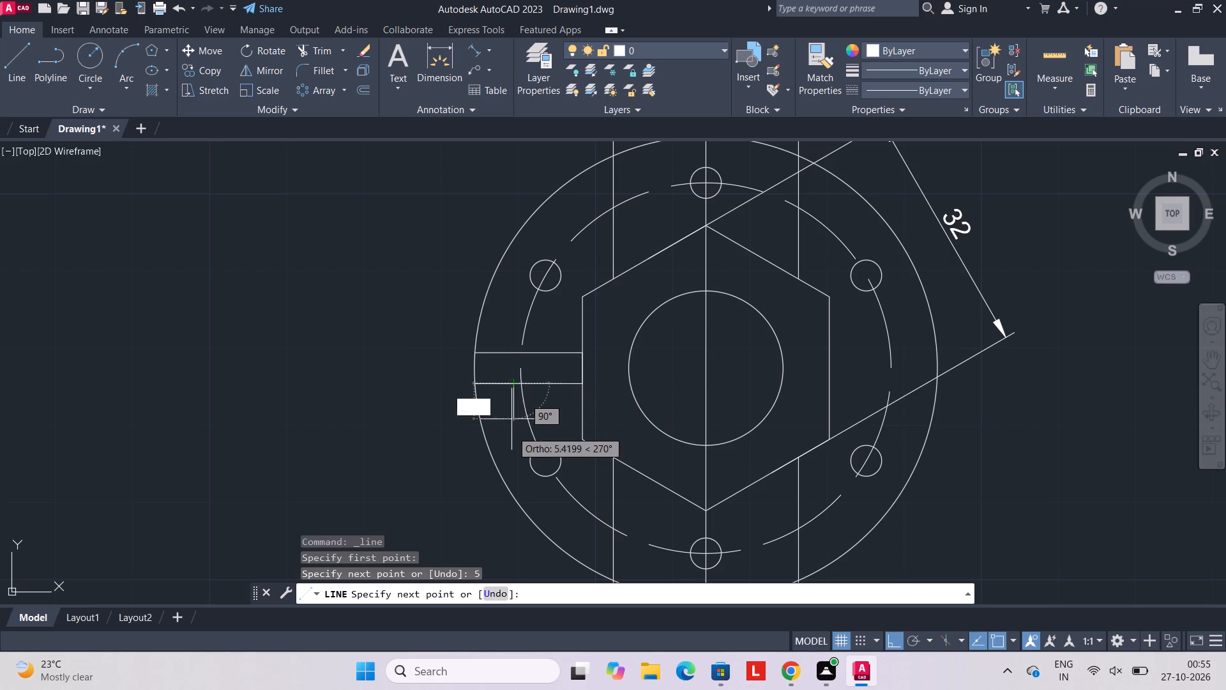
click(493, 318)
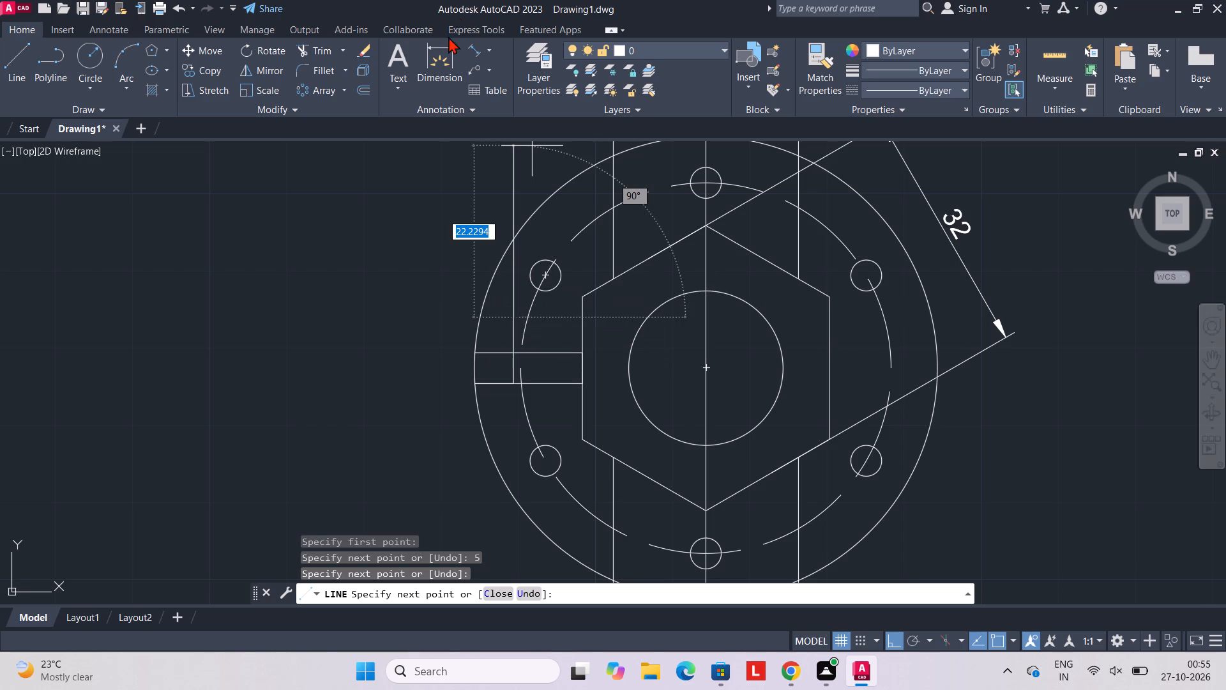
Trim the side tab's vertical end line above the upper horizontal line and both horizontal lines' portions outside that end line.
click(323, 44)
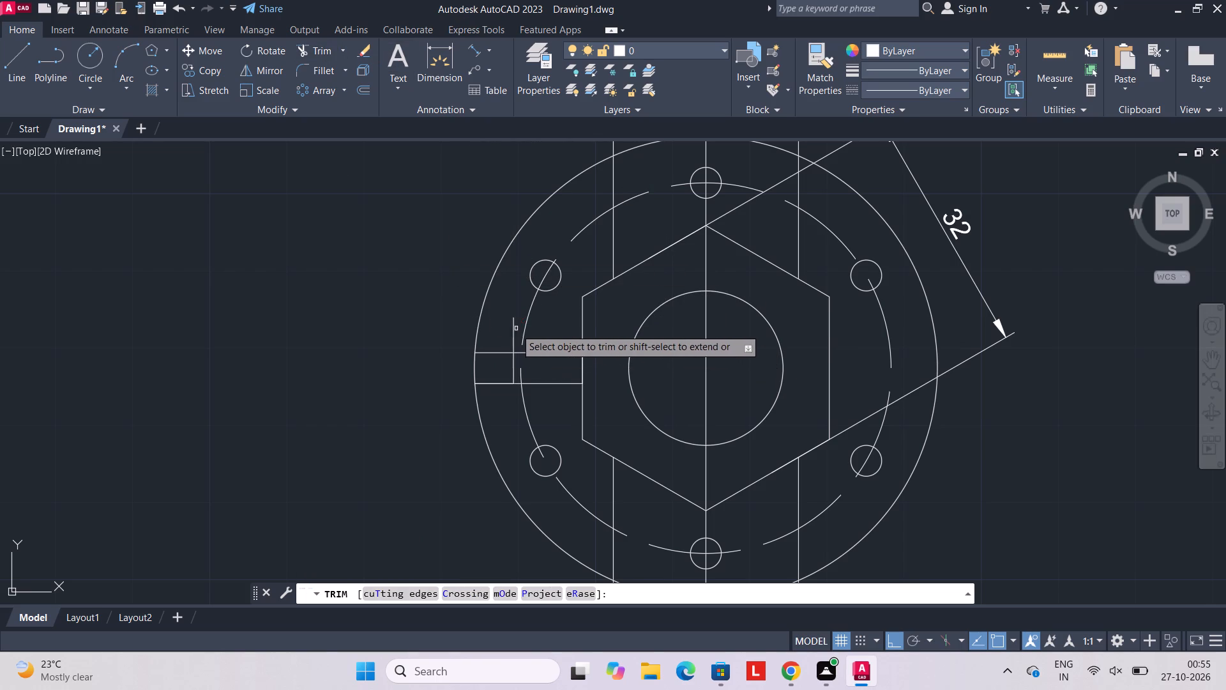
click(513, 325)
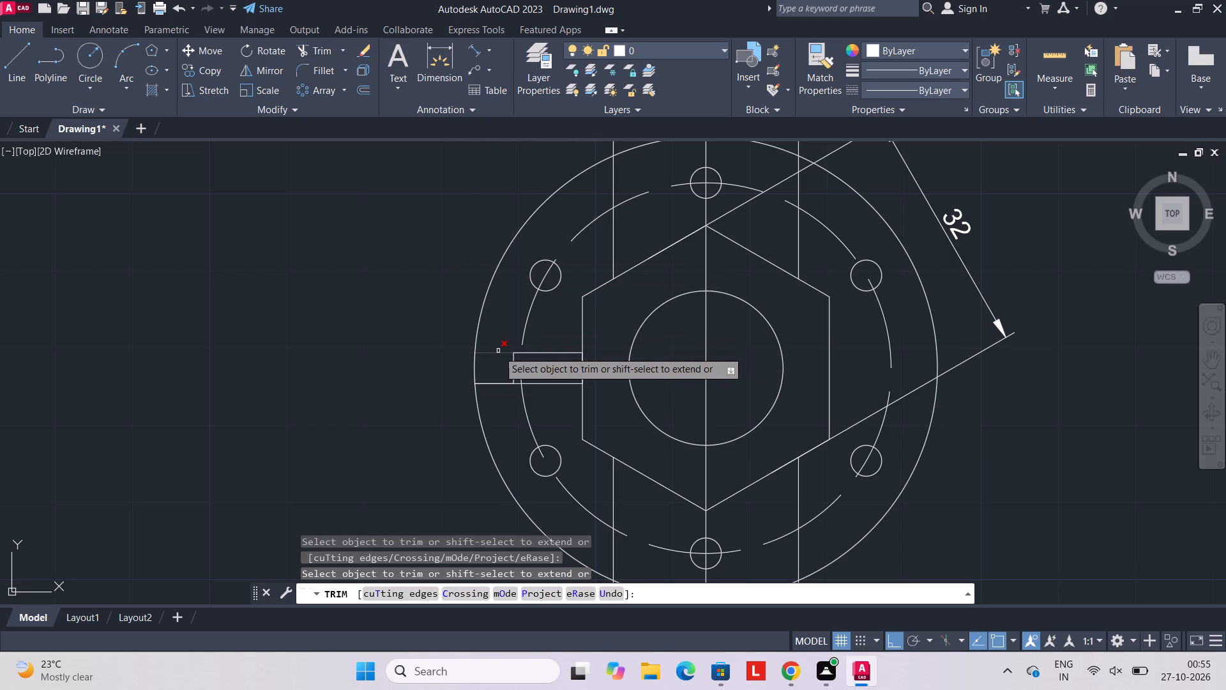
click(498, 351)
click(496, 383)
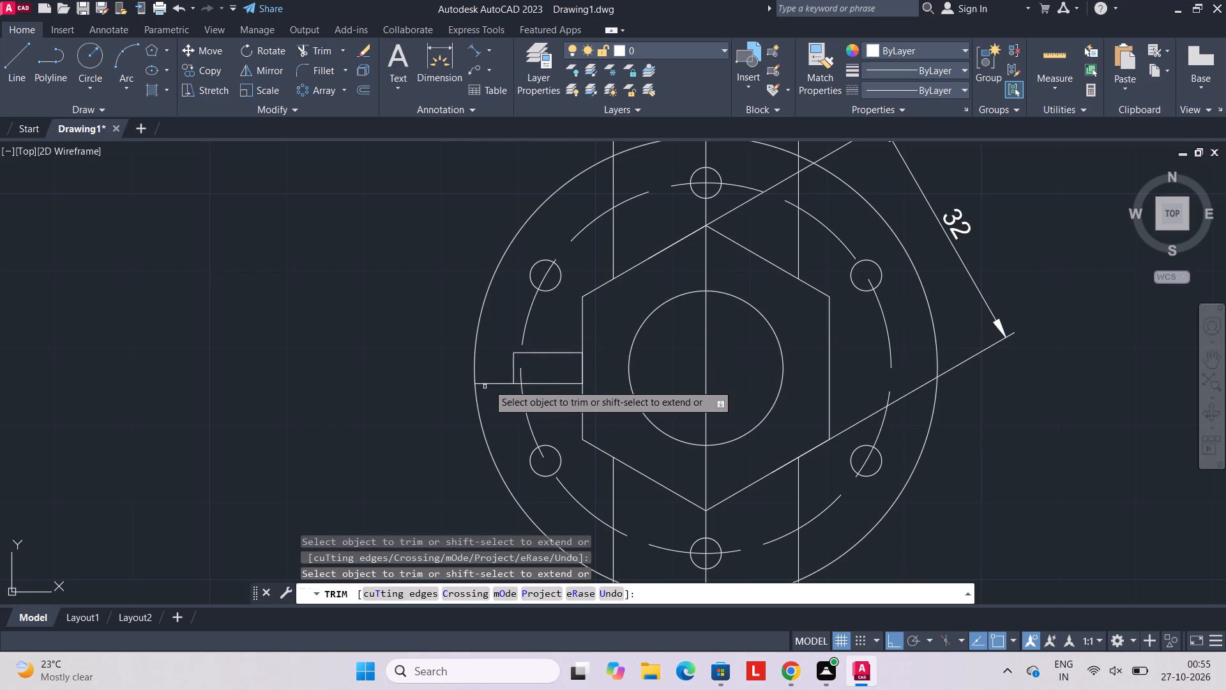
click(490, 383)
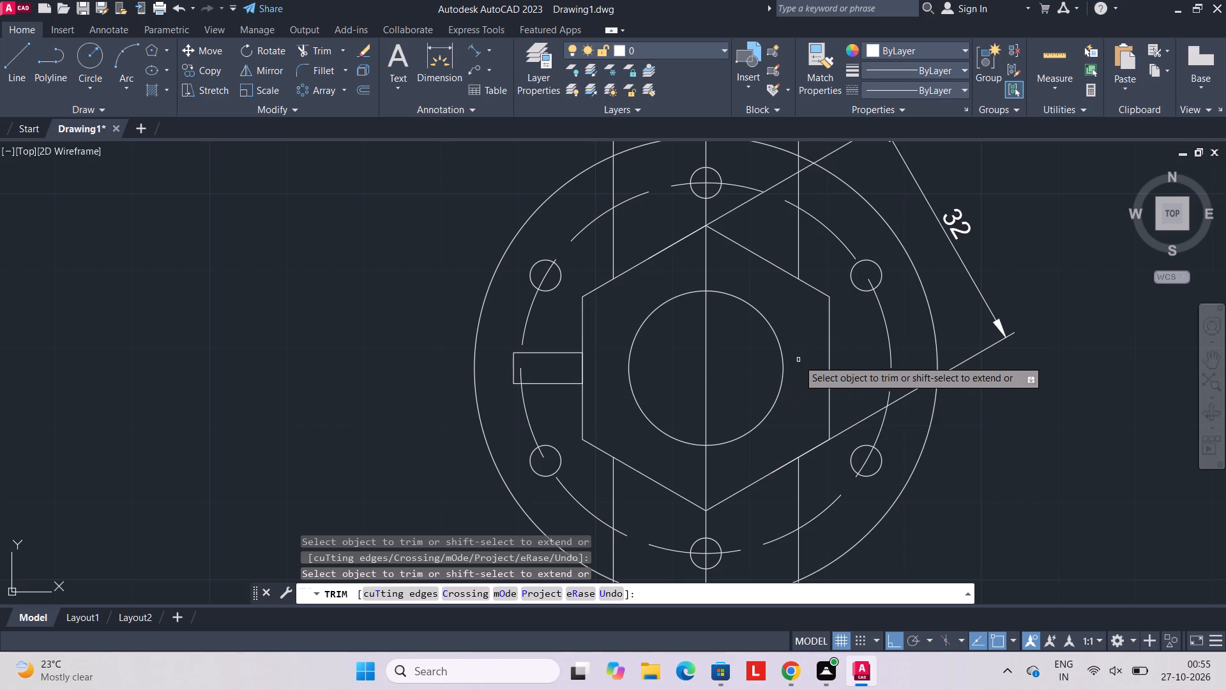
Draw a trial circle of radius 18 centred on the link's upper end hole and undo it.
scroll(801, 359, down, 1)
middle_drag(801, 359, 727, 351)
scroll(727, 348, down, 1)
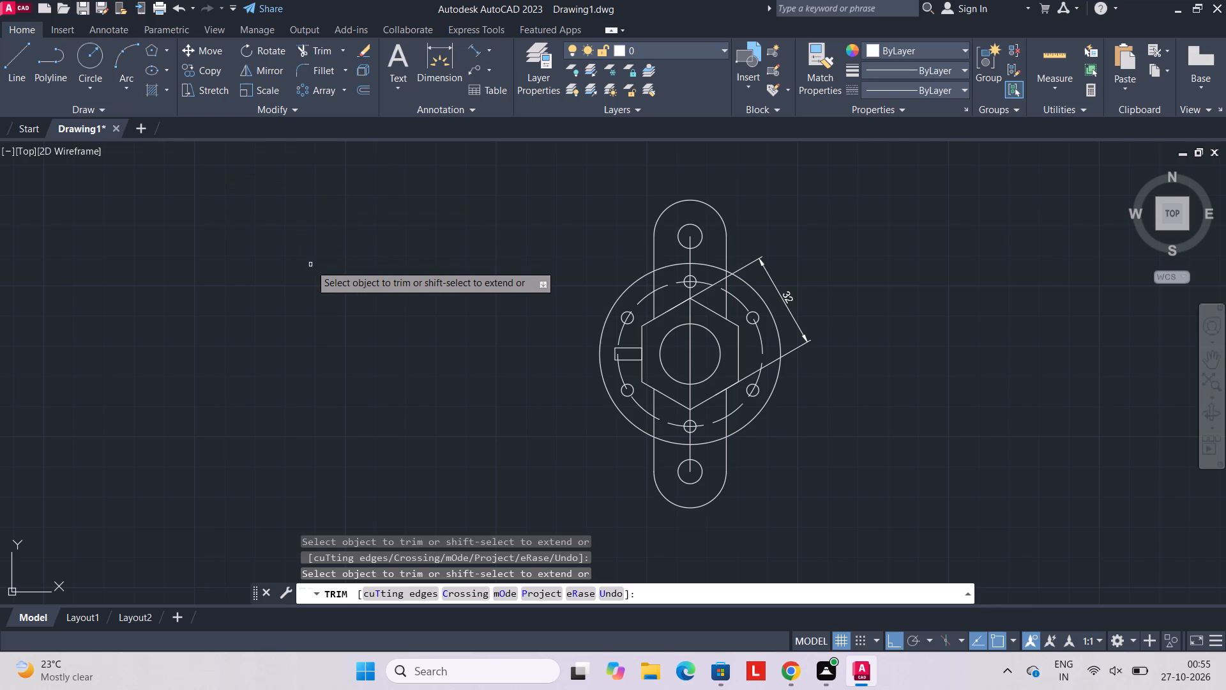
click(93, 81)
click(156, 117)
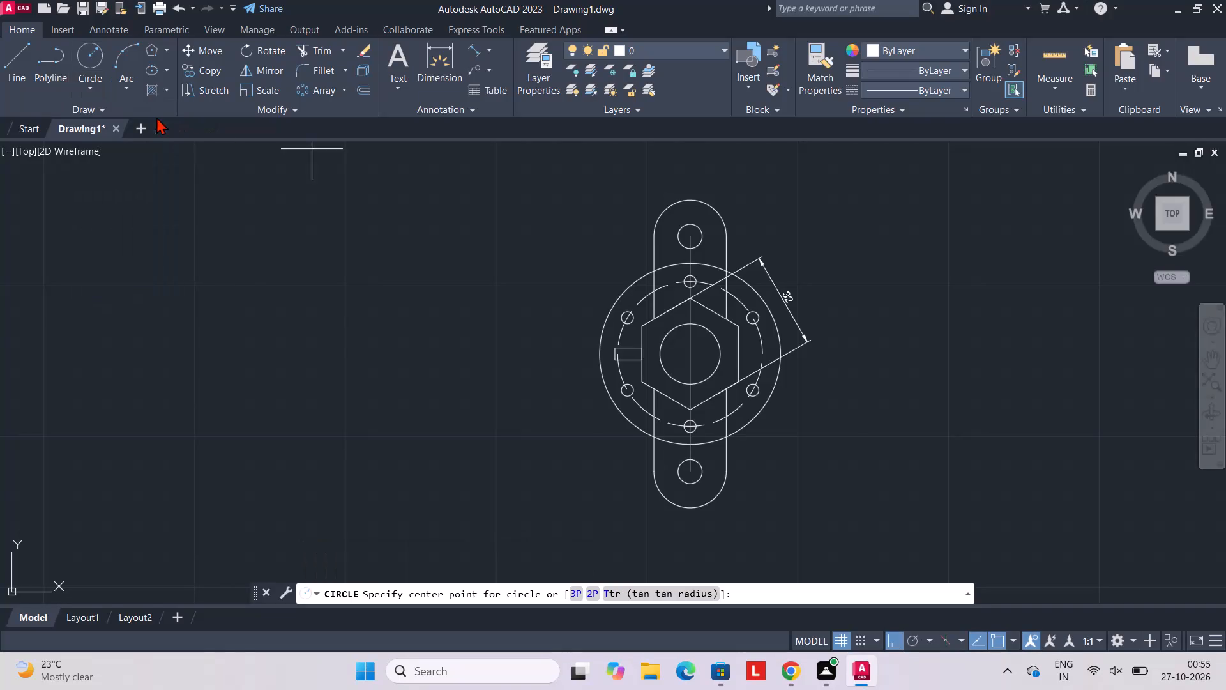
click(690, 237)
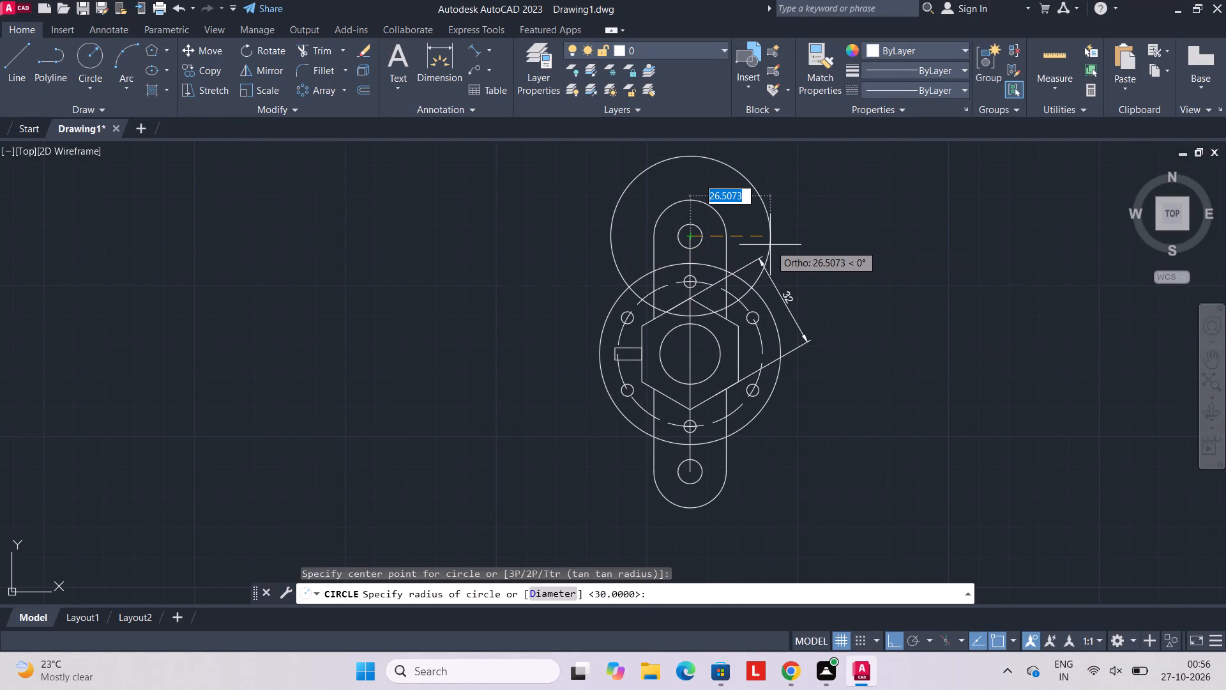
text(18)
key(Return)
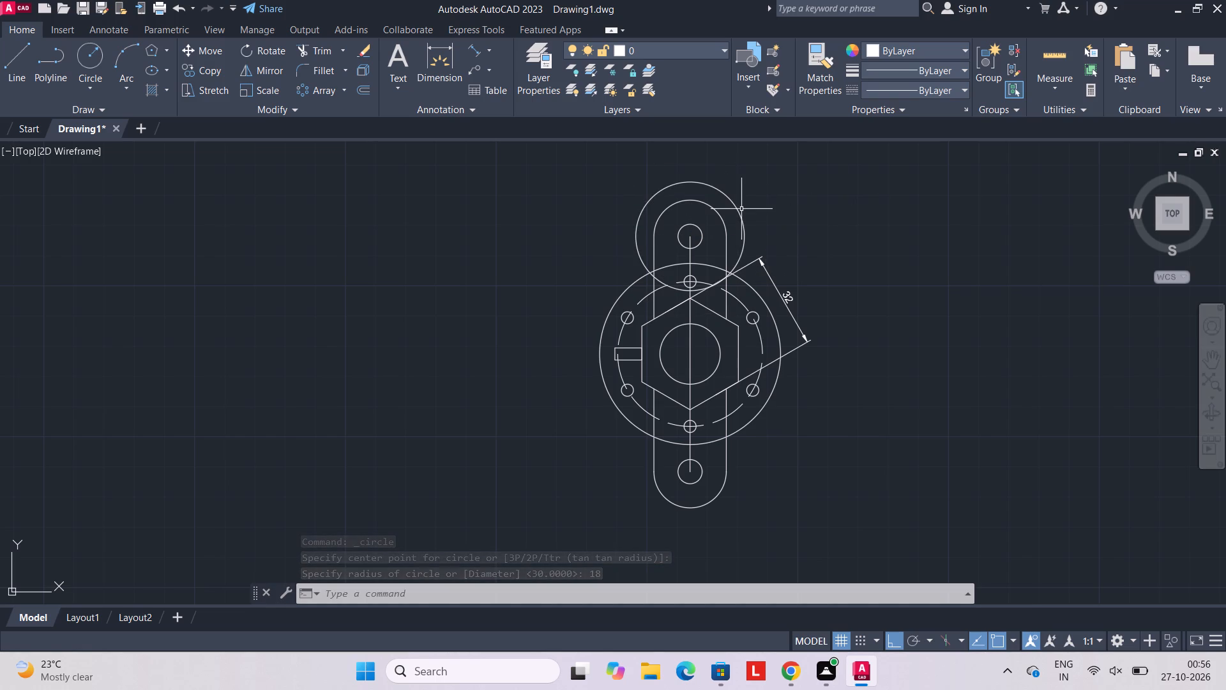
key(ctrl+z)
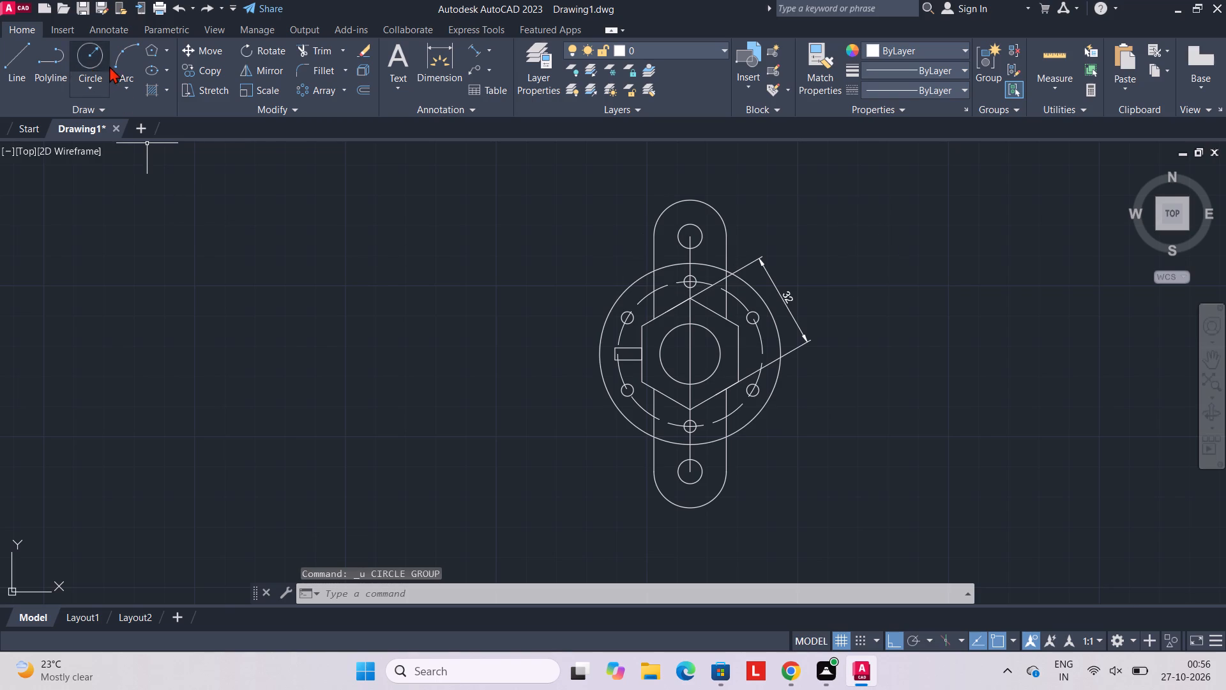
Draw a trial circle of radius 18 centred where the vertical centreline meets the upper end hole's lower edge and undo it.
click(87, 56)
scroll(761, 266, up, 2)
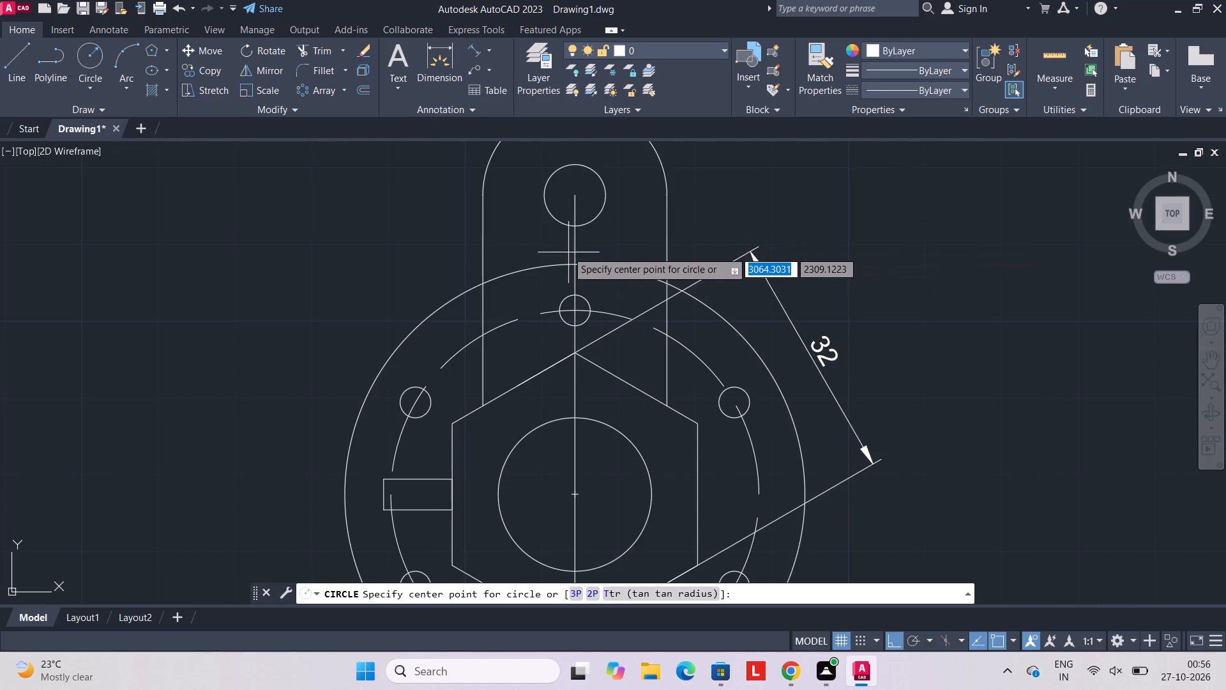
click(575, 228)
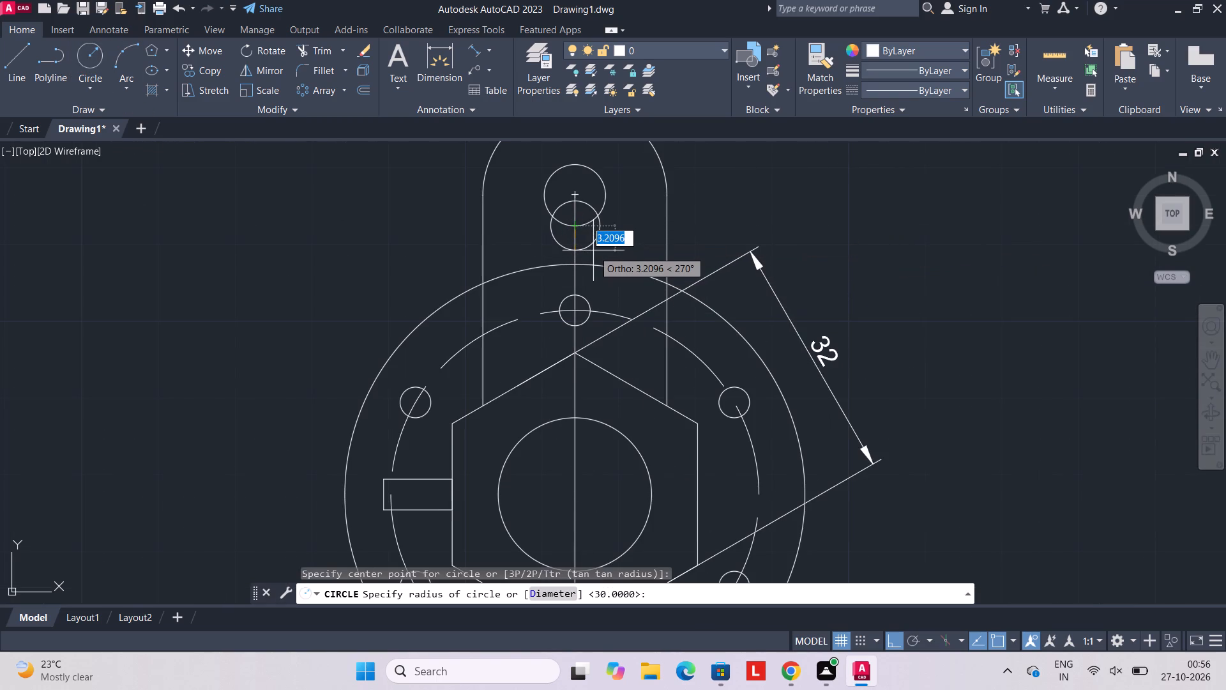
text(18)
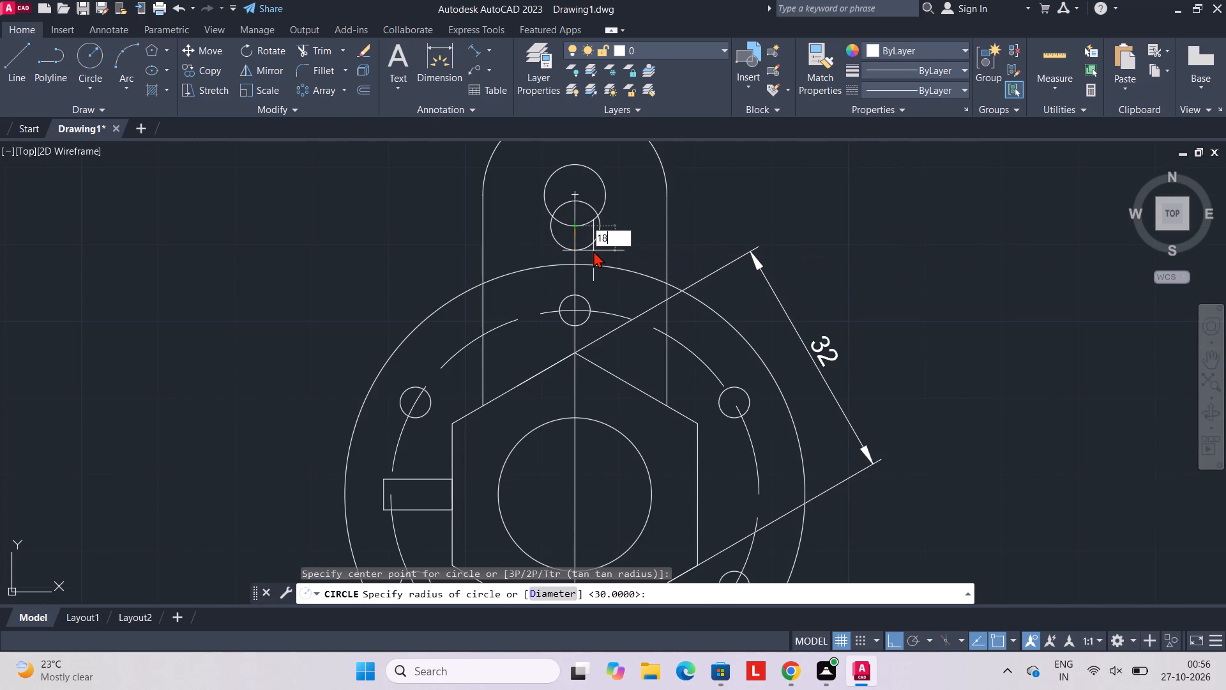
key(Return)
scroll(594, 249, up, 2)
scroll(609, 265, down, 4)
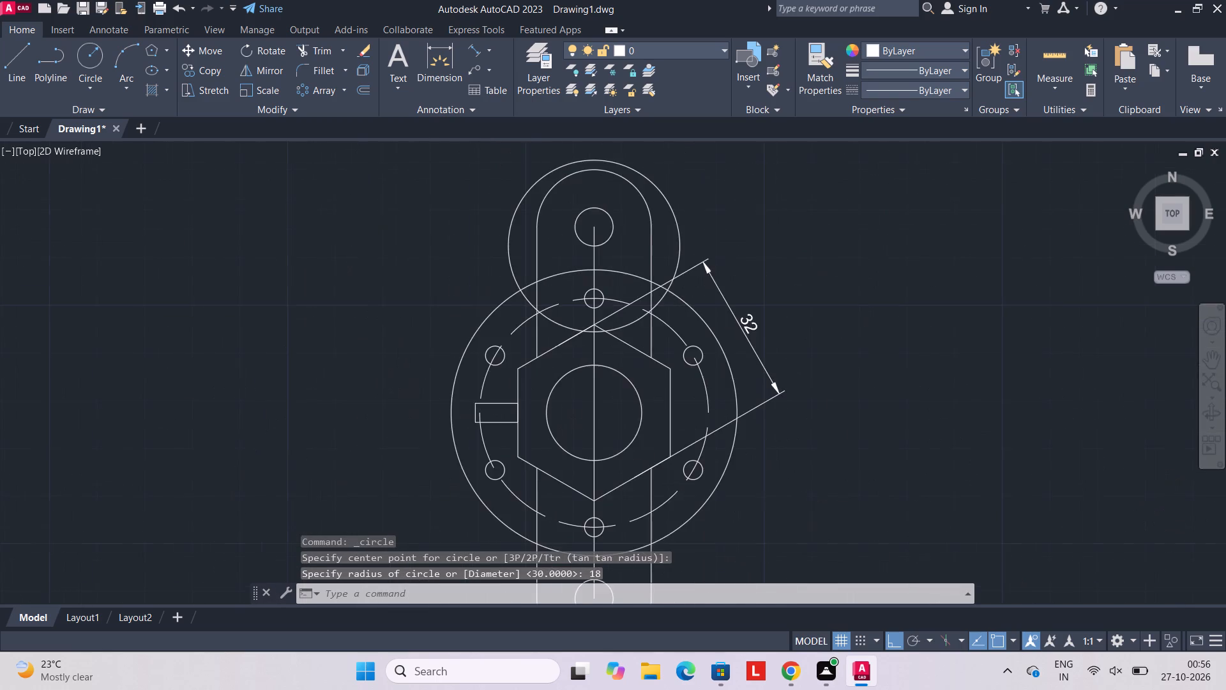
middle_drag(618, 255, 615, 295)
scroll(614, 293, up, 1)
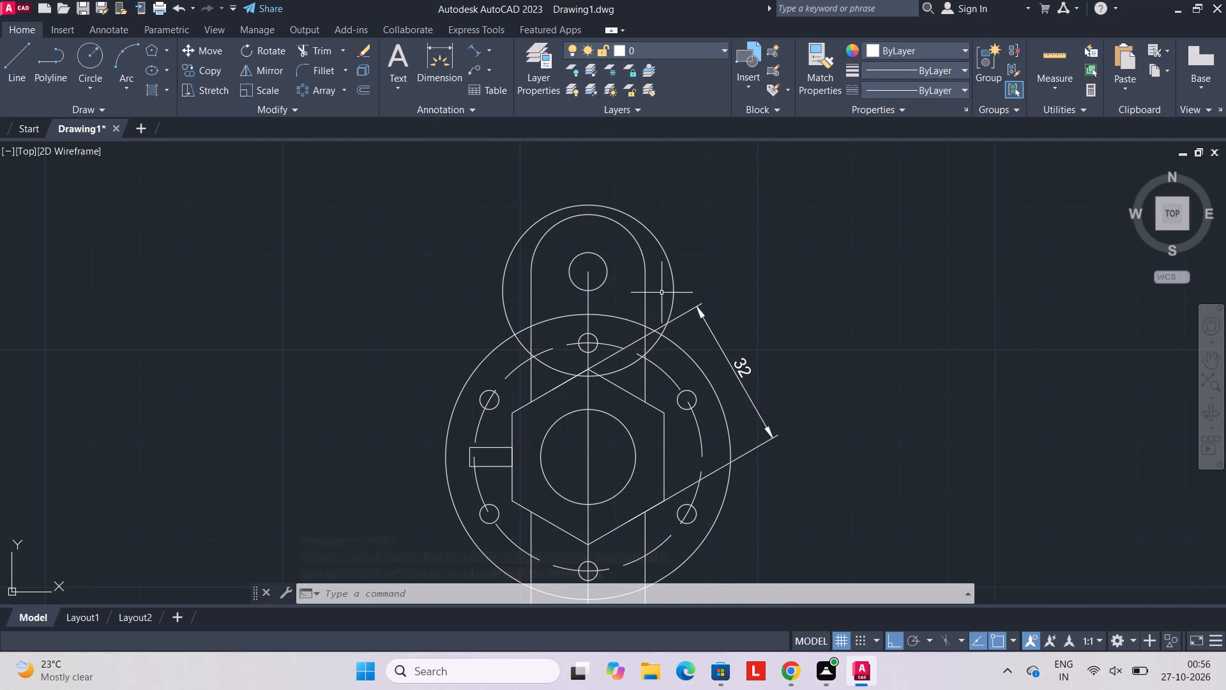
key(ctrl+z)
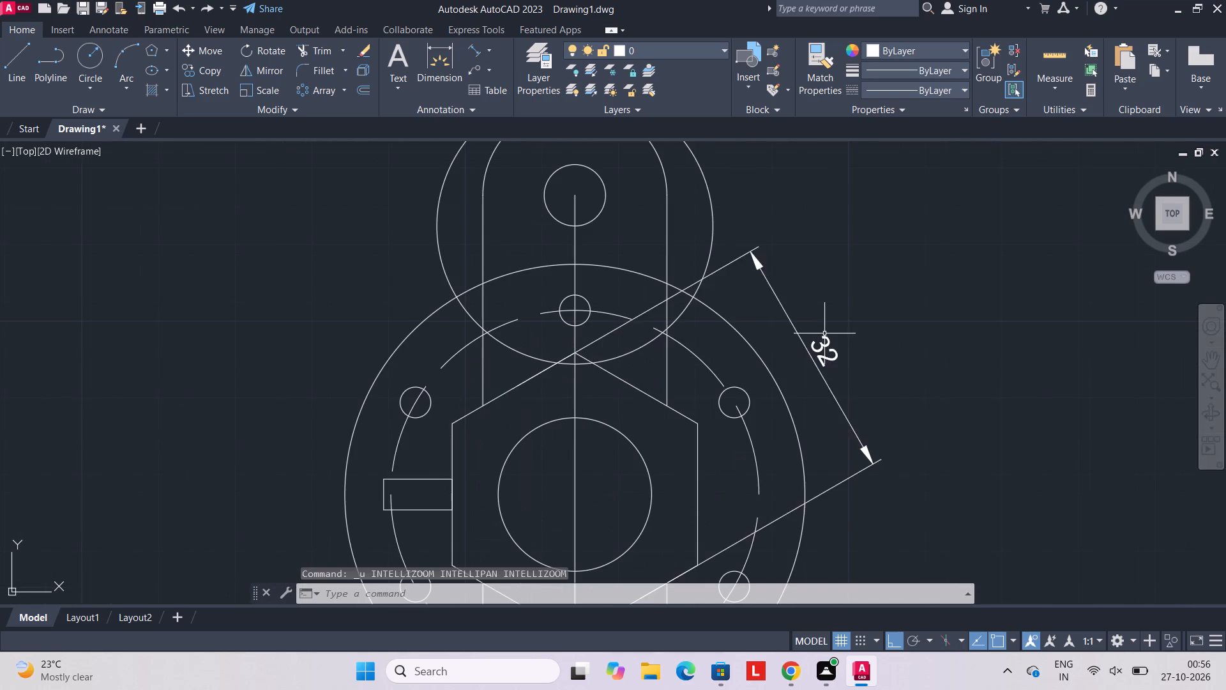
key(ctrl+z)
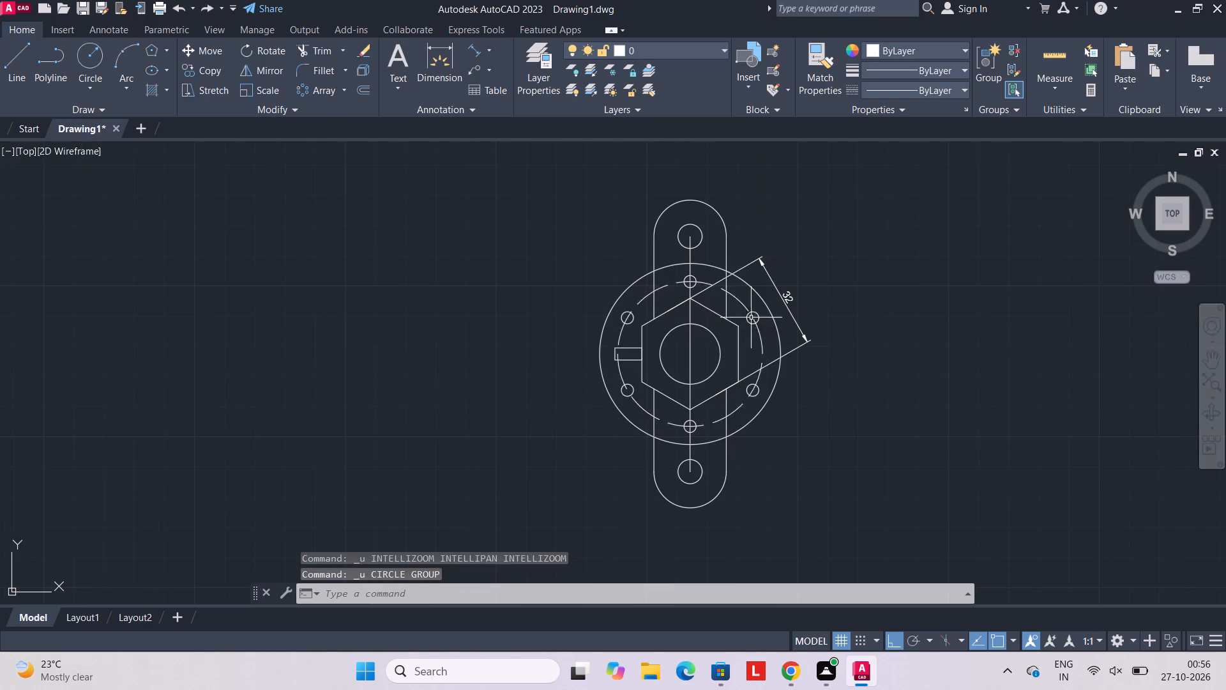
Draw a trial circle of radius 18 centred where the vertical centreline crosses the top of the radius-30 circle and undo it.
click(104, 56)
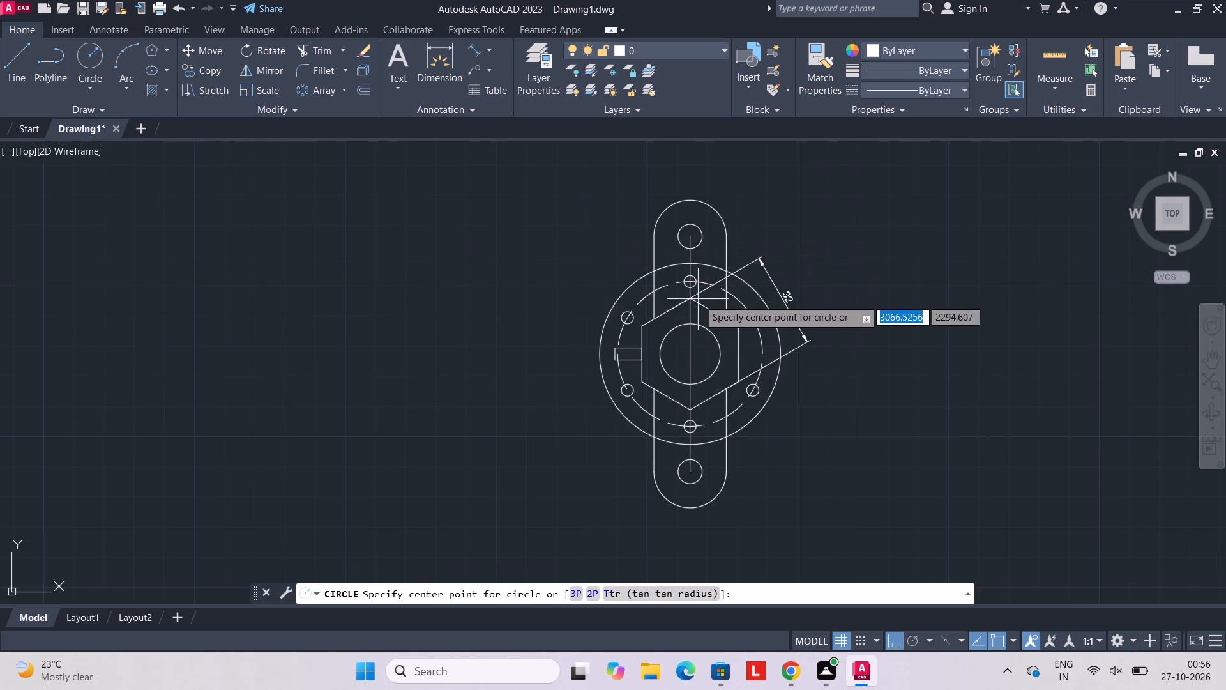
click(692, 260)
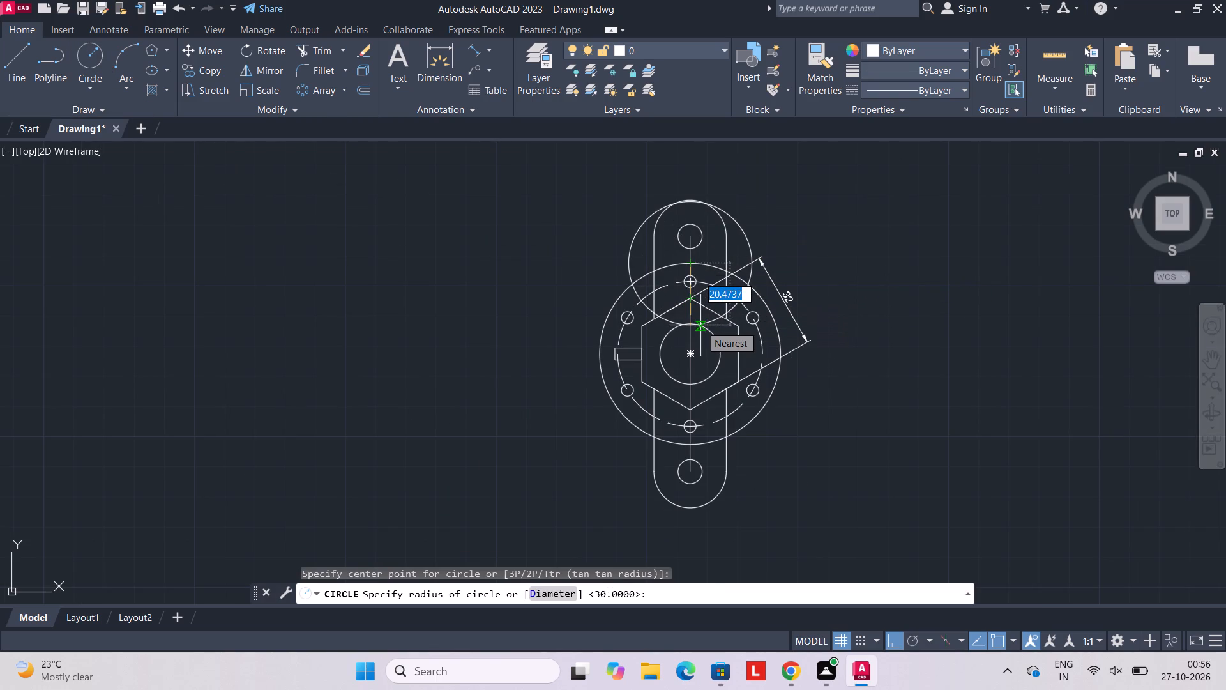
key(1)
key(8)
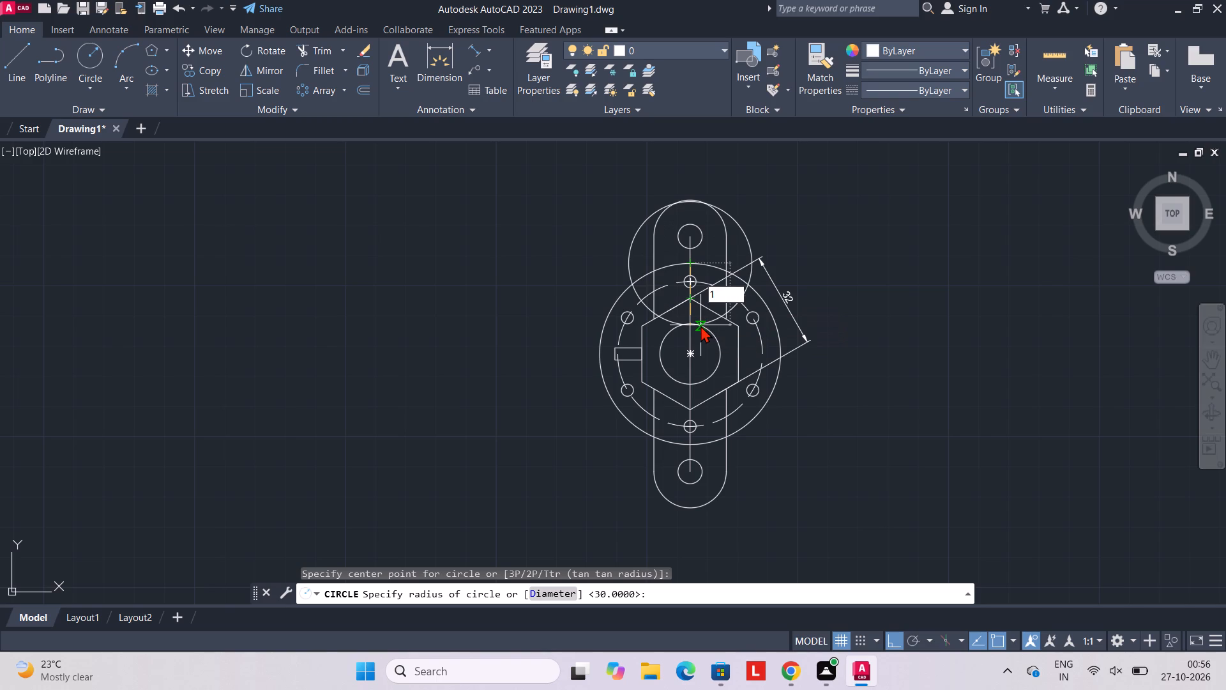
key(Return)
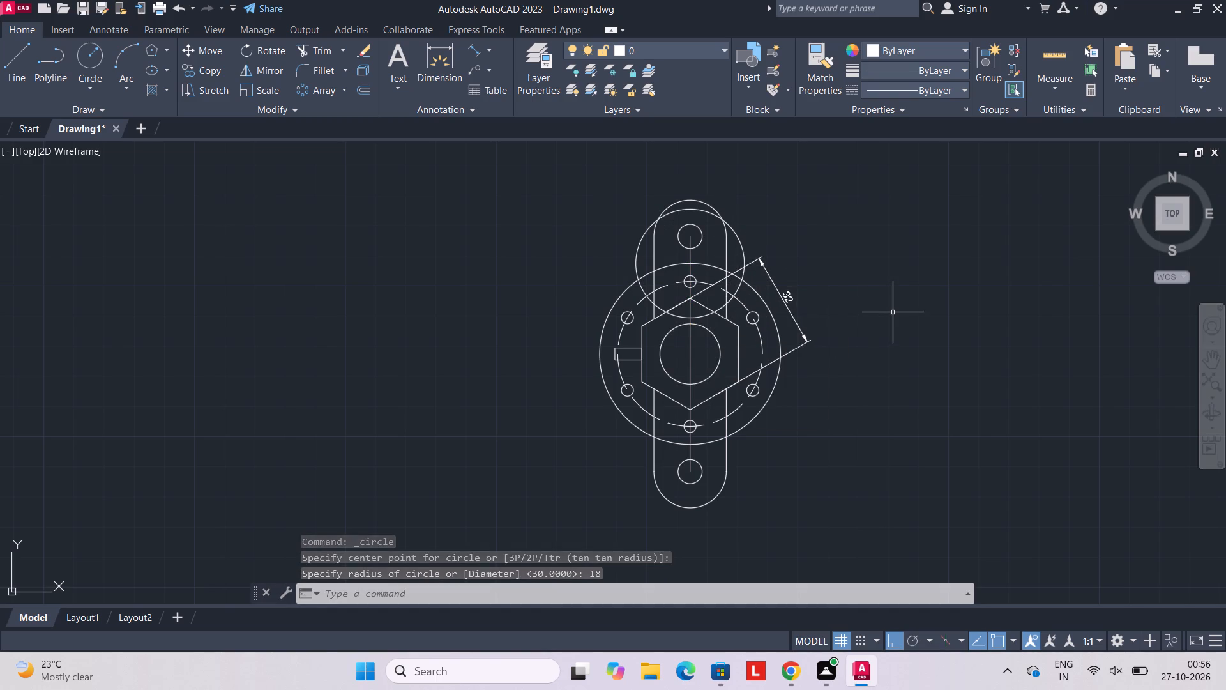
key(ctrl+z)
Draw a circle of radius 18 centred on the vertical centreline between the upper end hole and the radius-30 circle.
scroll(683, 303, up, 1)
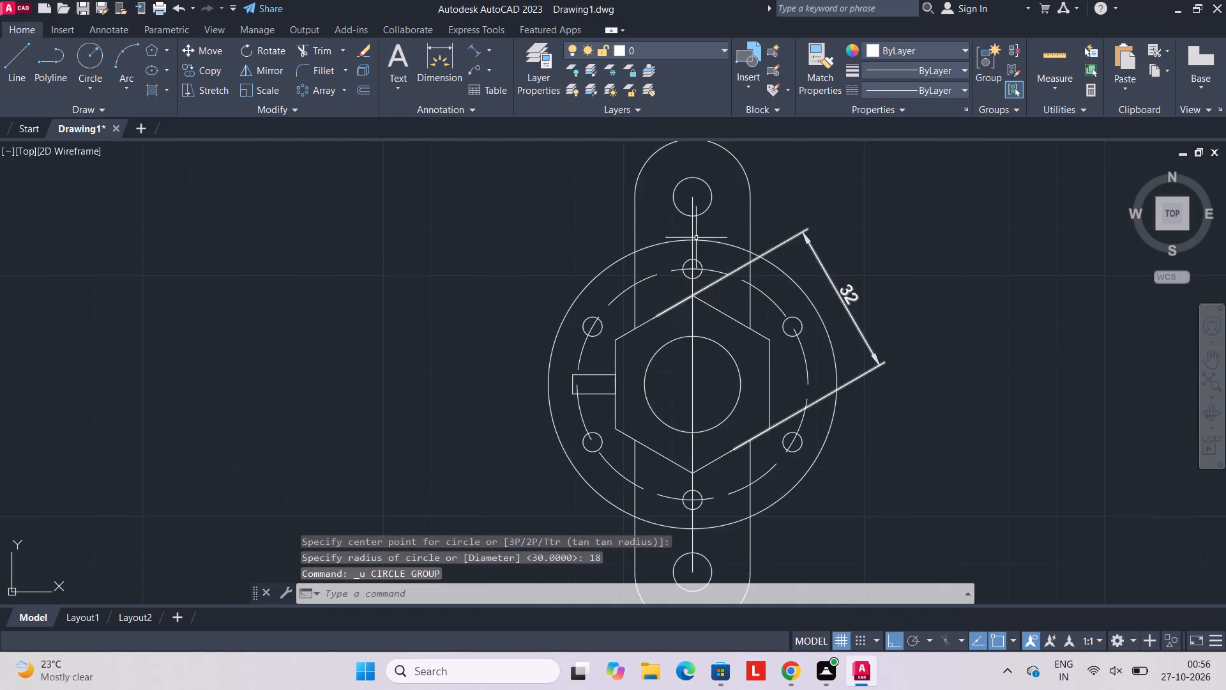
scroll(698, 228, up, 1)
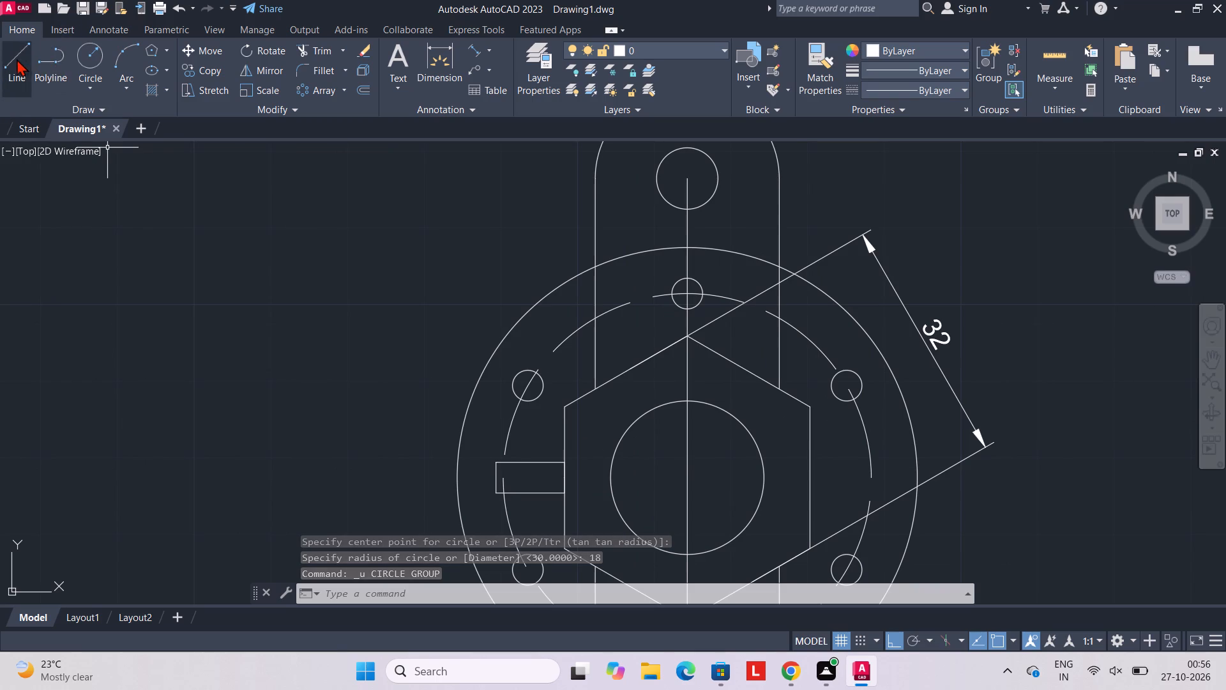
click(89, 58)
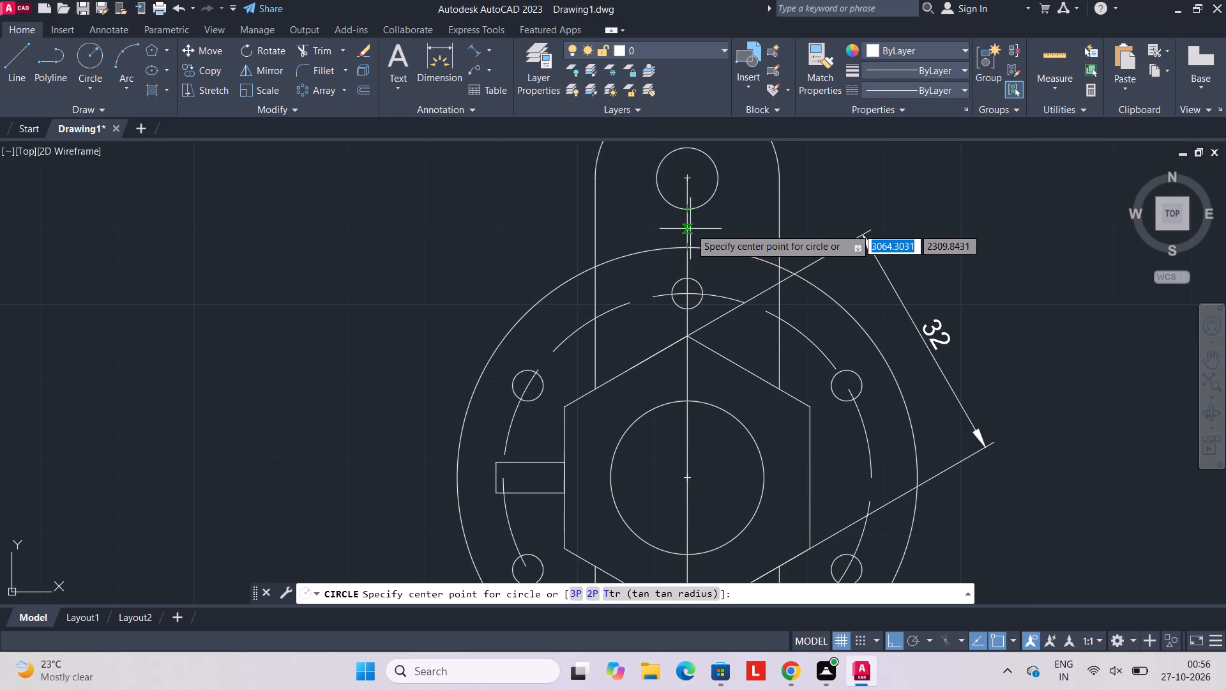
click(690, 231)
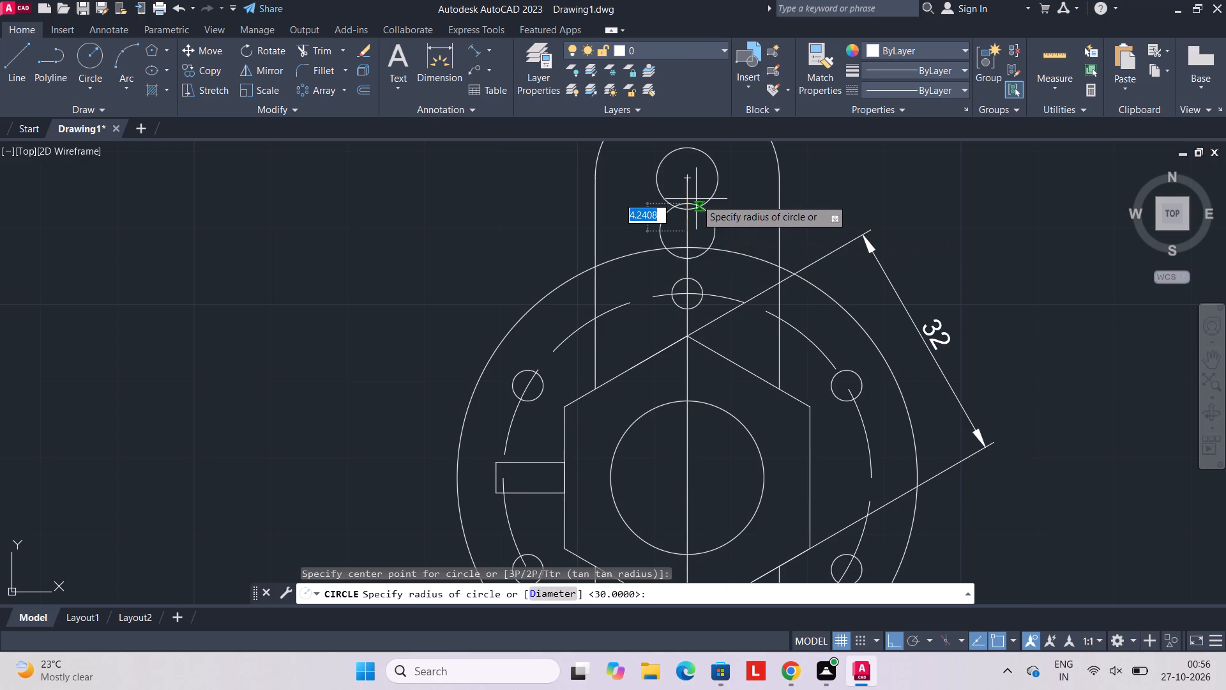
scroll(700, 192, up, 1)
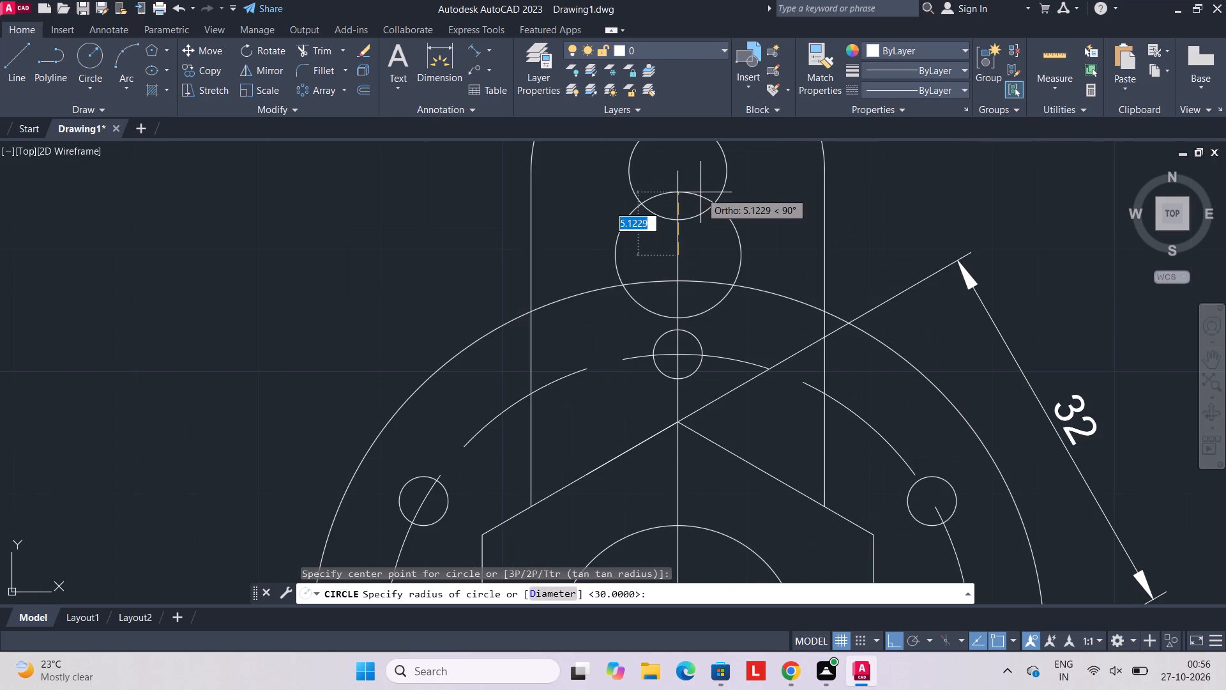
text(18)
key(Return)
Draw another circle of radius 18 centred on the vertical centreline, slightly above the centre of the previous radius-18 circle.
scroll(700, 192, up, 2)
scroll(700, 192, down, 5)
scroll(703, 187, up, 1)
middle_drag(703, 187, 689, 233)
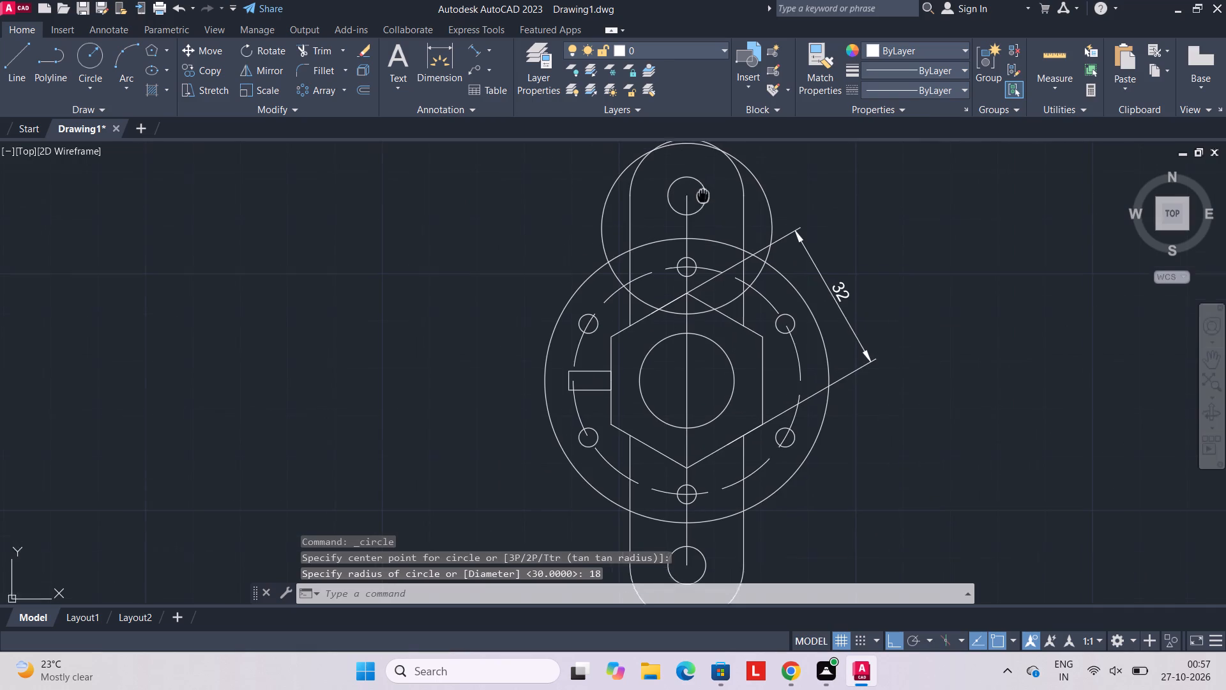
middle_drag(689, 233, 677, 254)
scroll(677, 253, up, 2)
scroll(691, 185, up, 1)
scroll(686, 198, down, 1)
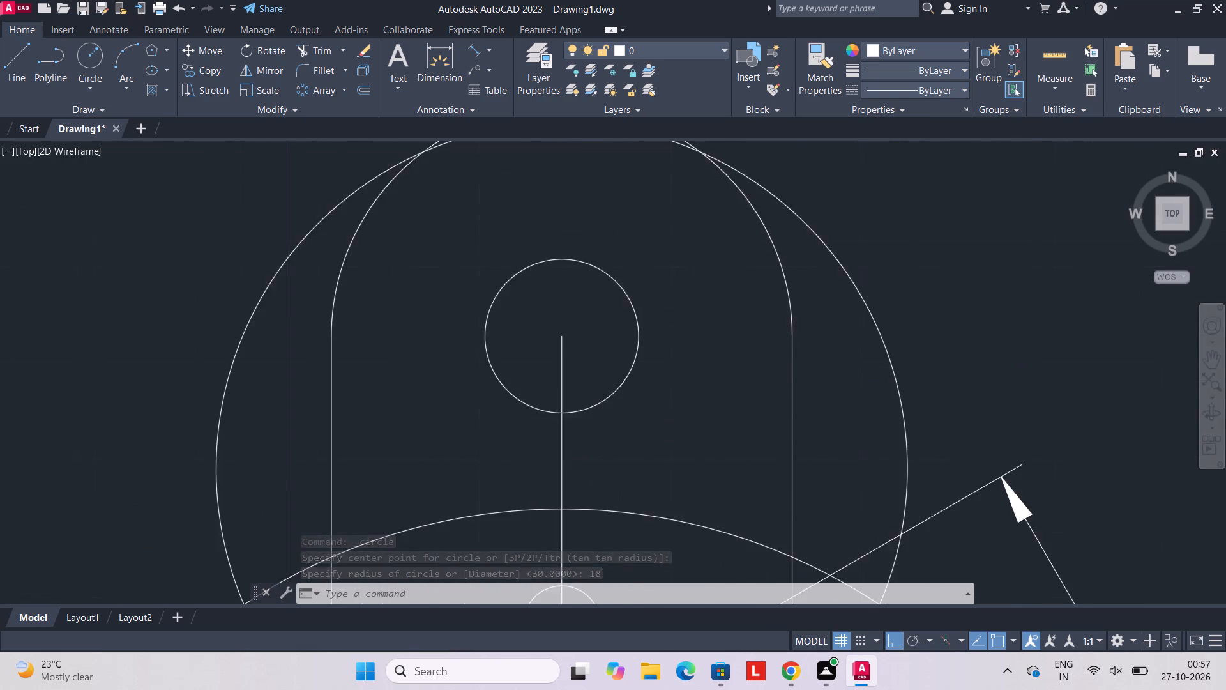
scroll(676, 215, down, 1)
middle_drag(674, 233, 657, 279)
scroll(647, 268, up, 1)
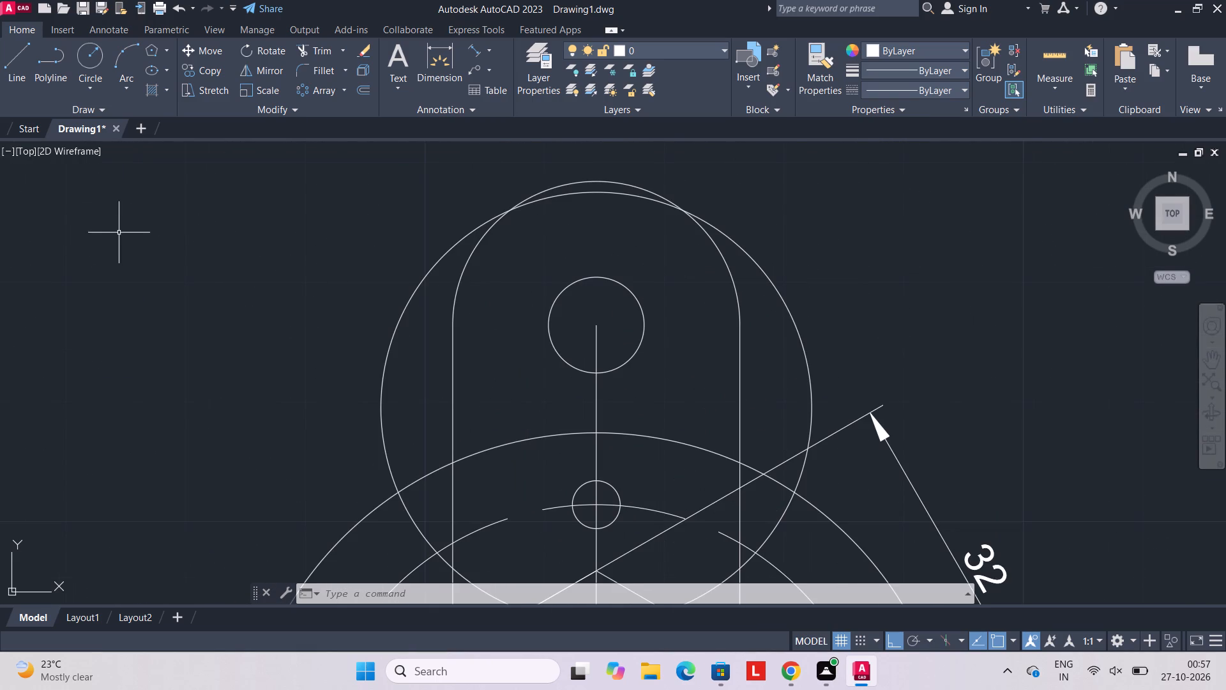
click(89, 63)
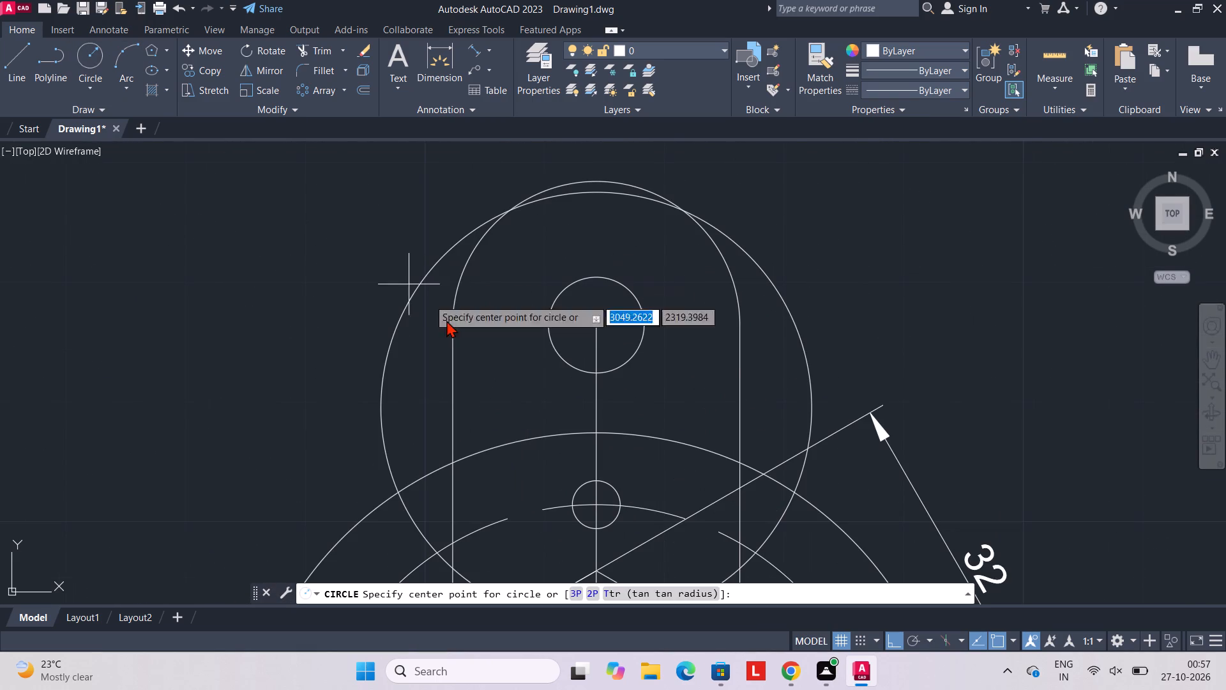
click(597, 399)
text(18)
key(Return)
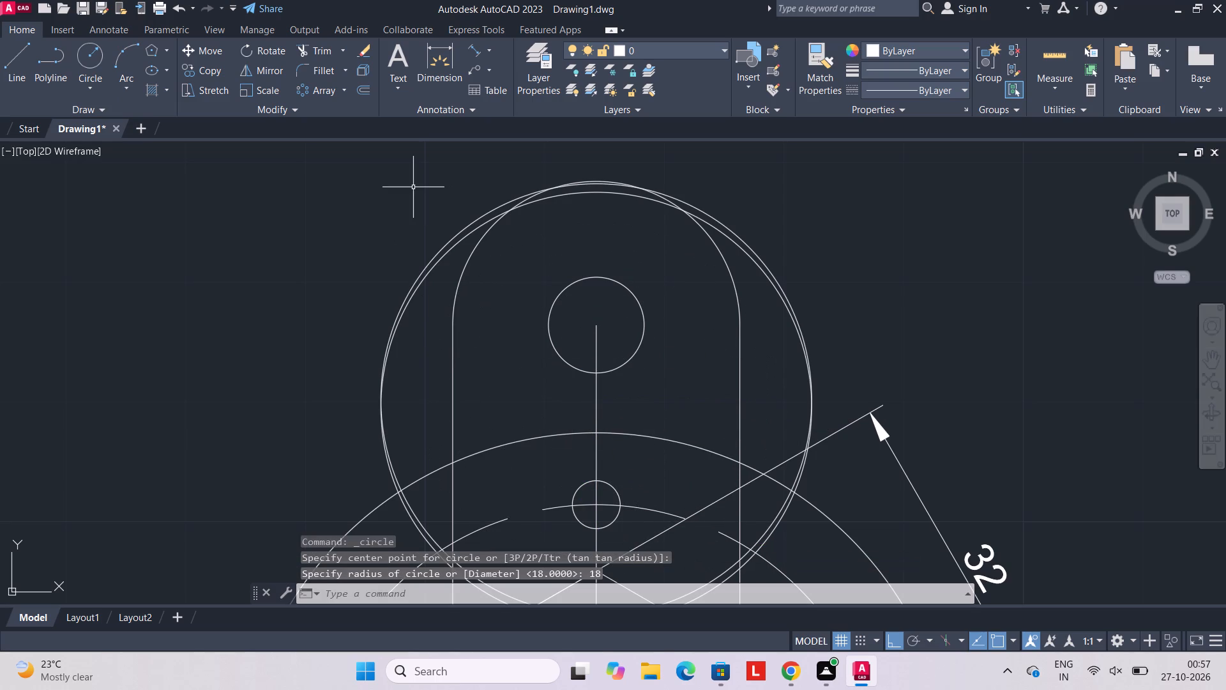
Draw a third circle of radius 18 on the vertical centreline, centred slightly above the second one.
click(81, 60)
click(595, 392)
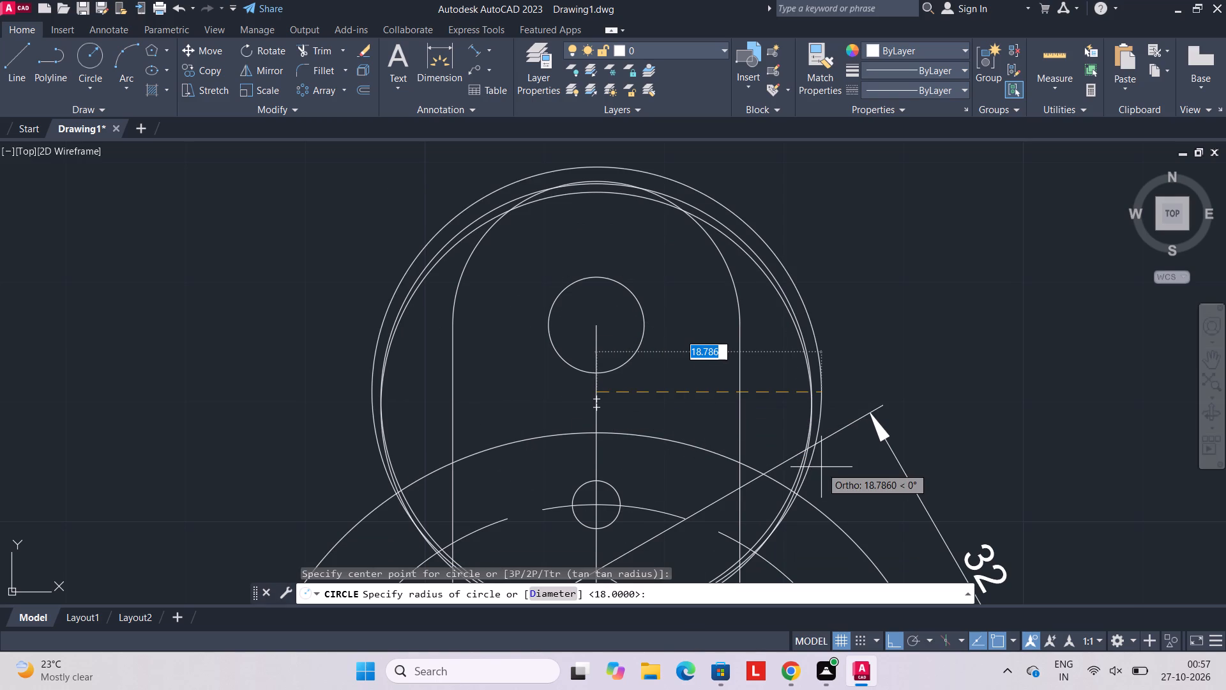
text(18)
key(Return)
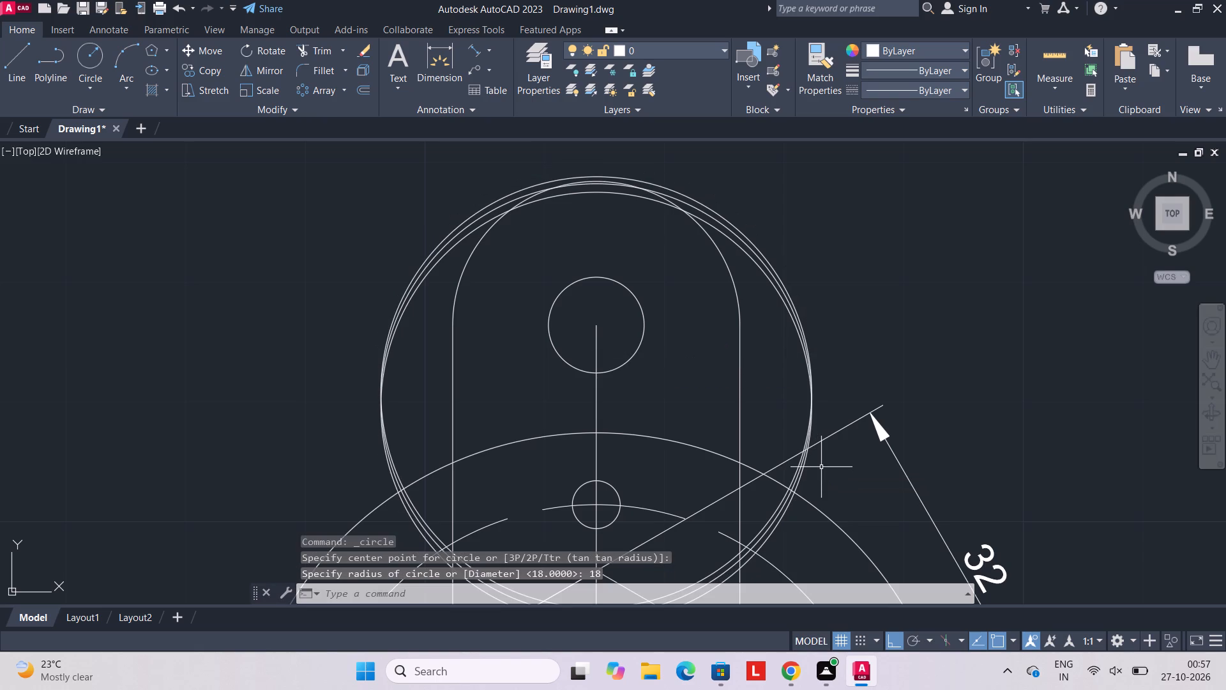
Erase the uppermost and the lowest of the three overlapping radius-18 circles, keeping the middle one.
scroll(619, 200, up, 2)
scroll(619, 200, down, 2)
scroll(619, 198, up, 1)
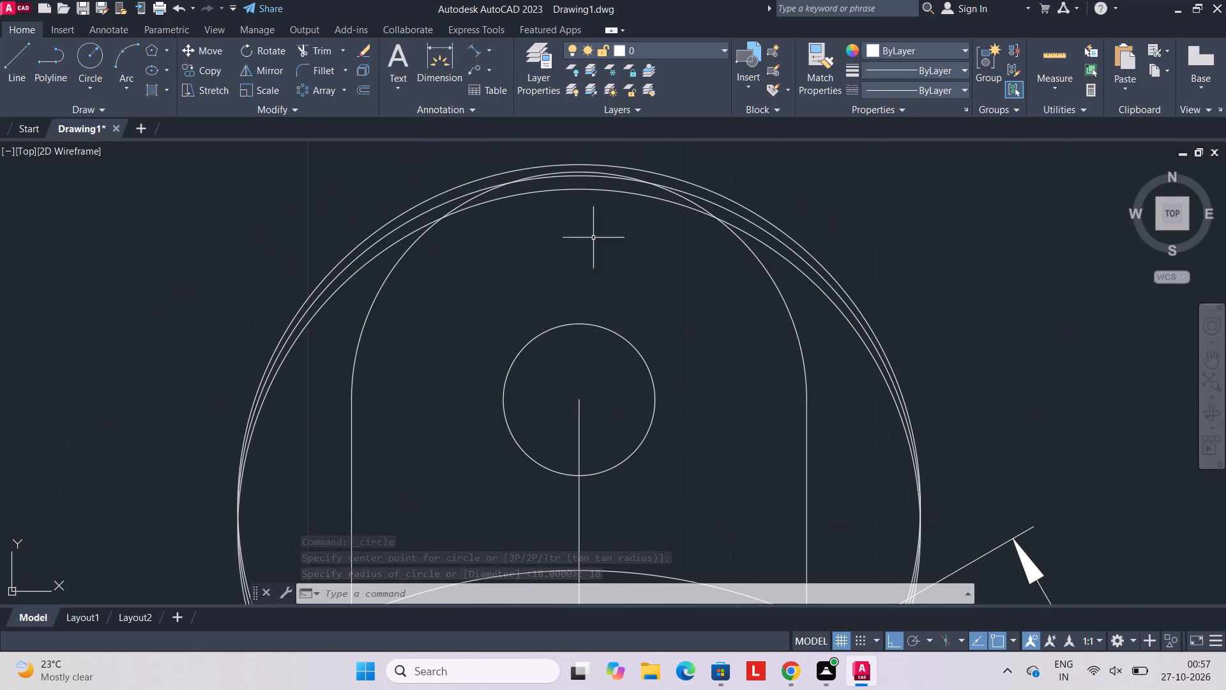
click(442, 192)
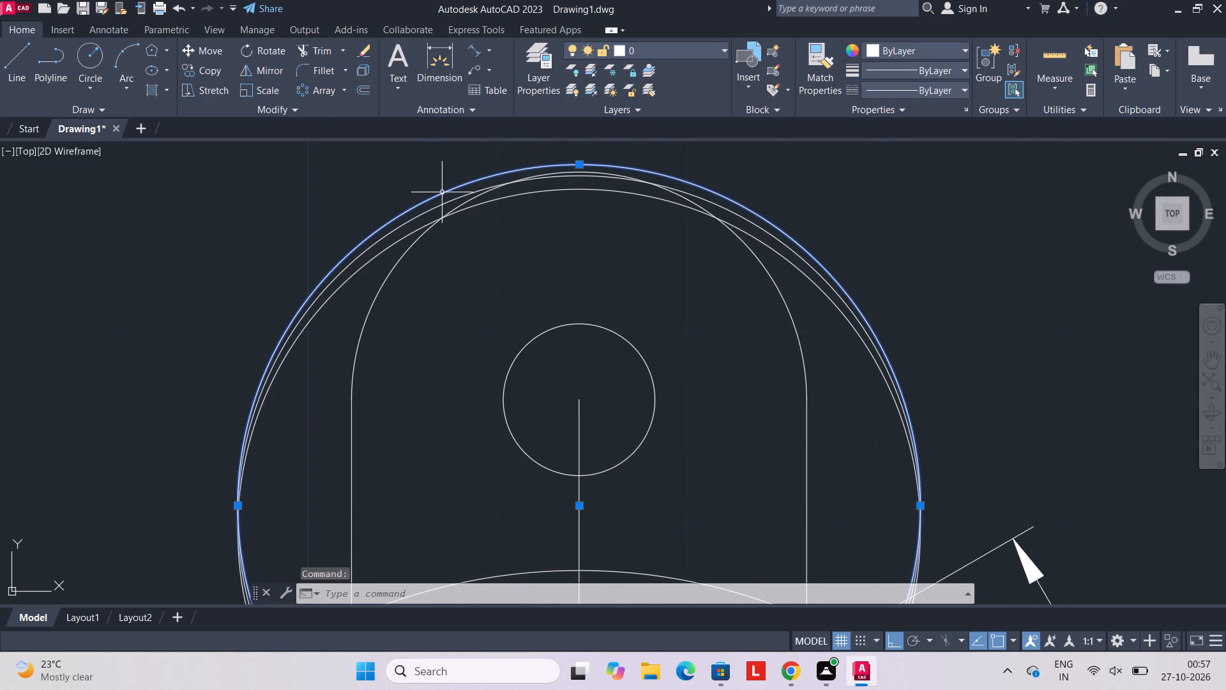
key(Delete)
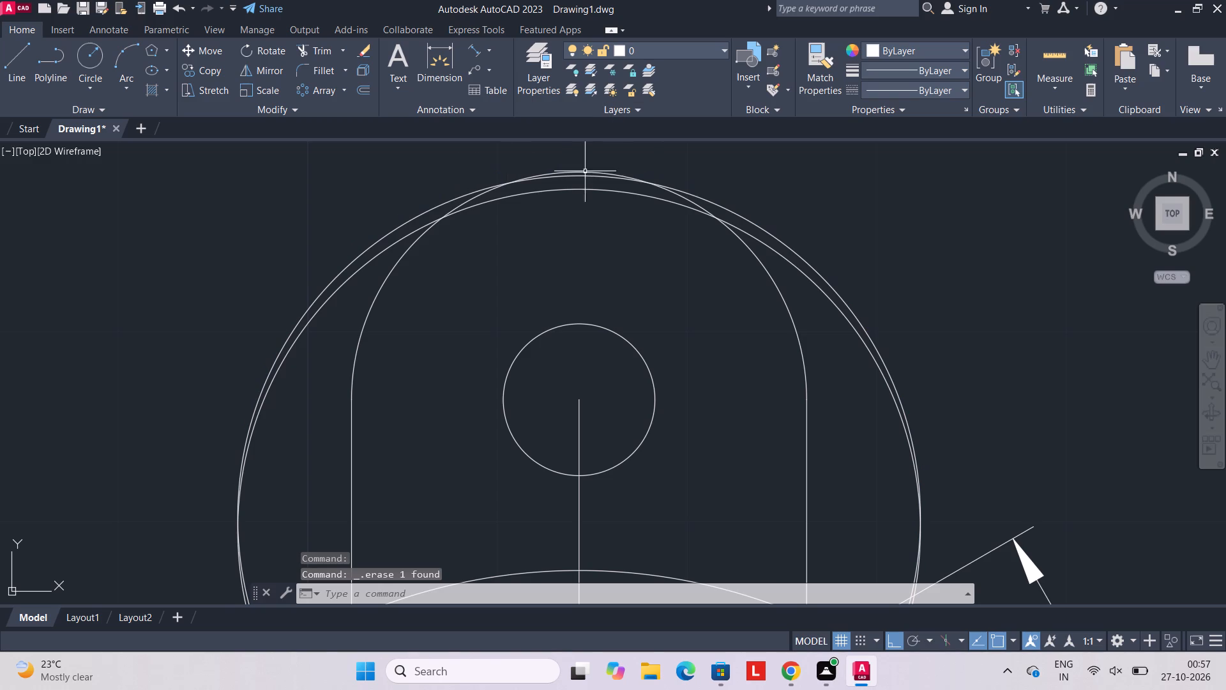
click(571, 187)
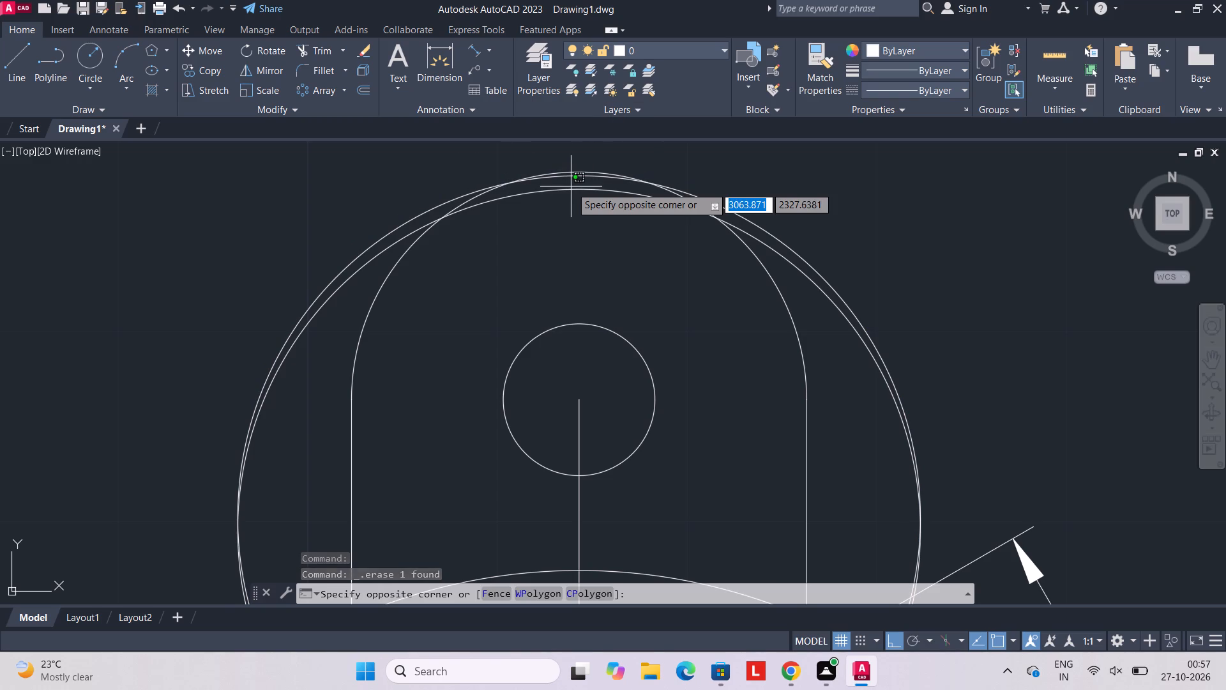
key(Delete)
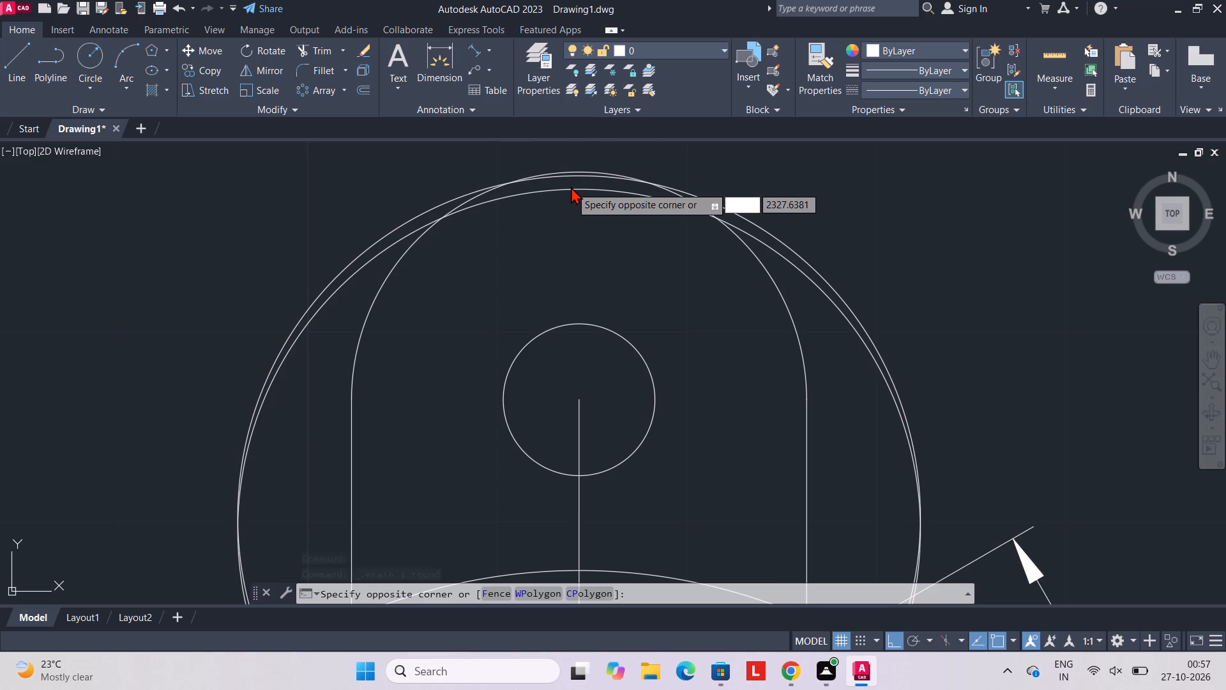
key(Escape)
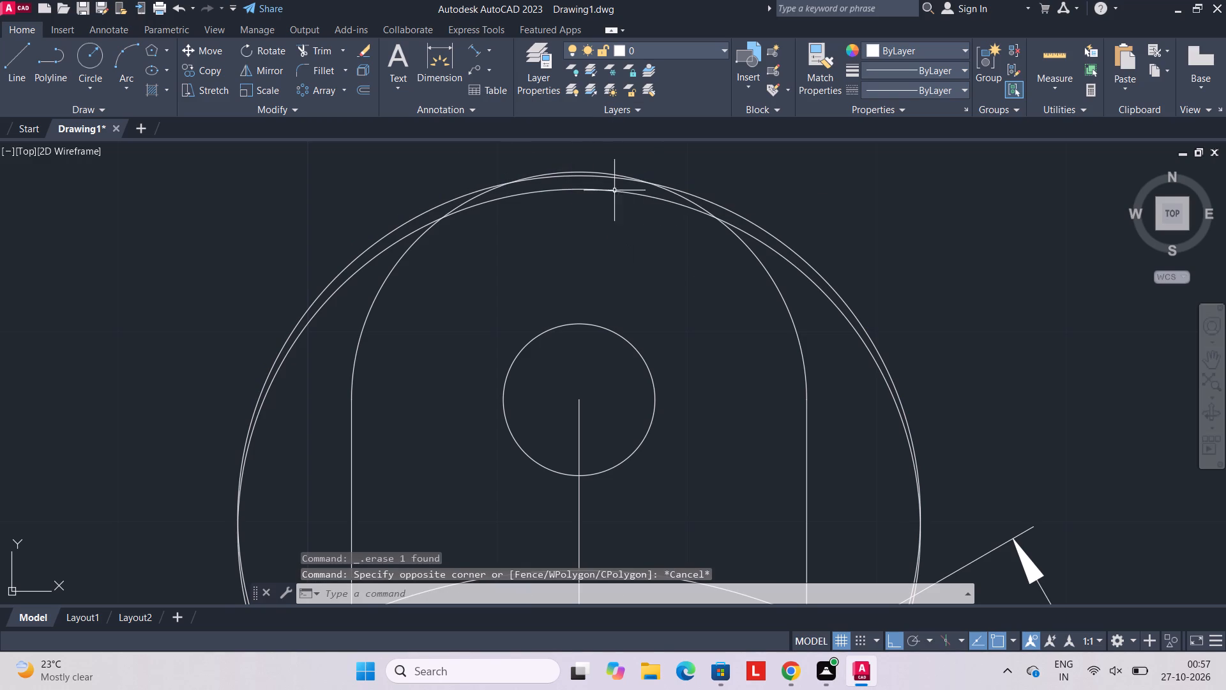
click(592, 188)
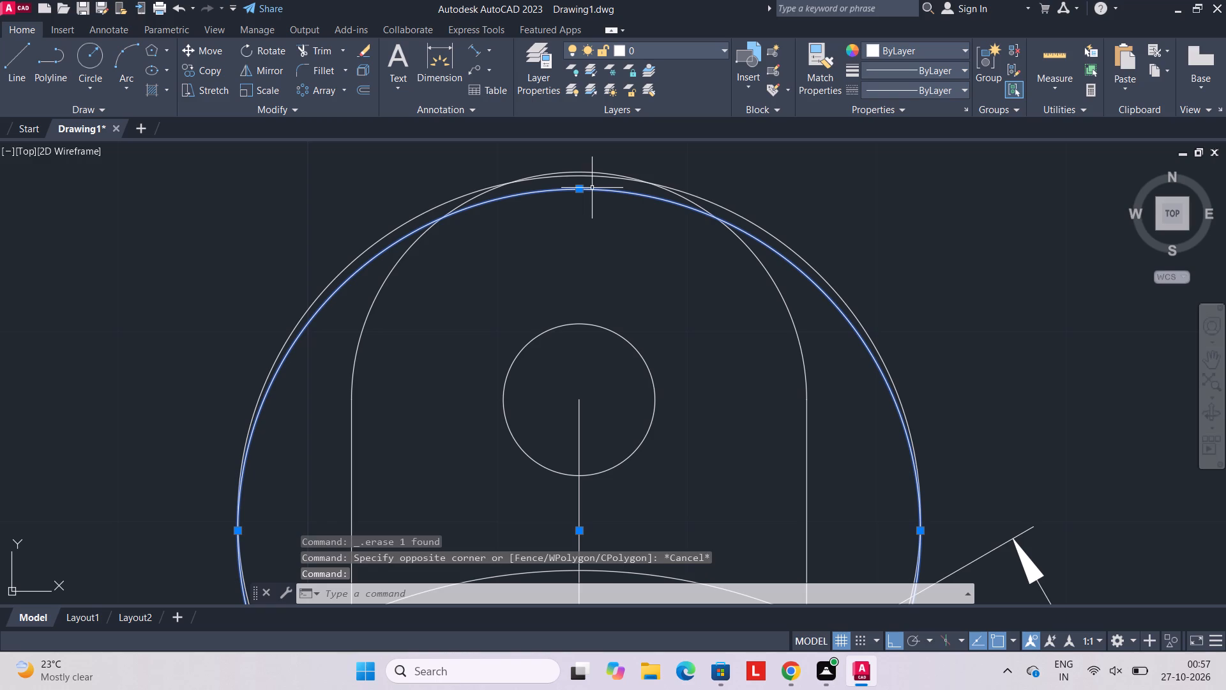
key(Delete)
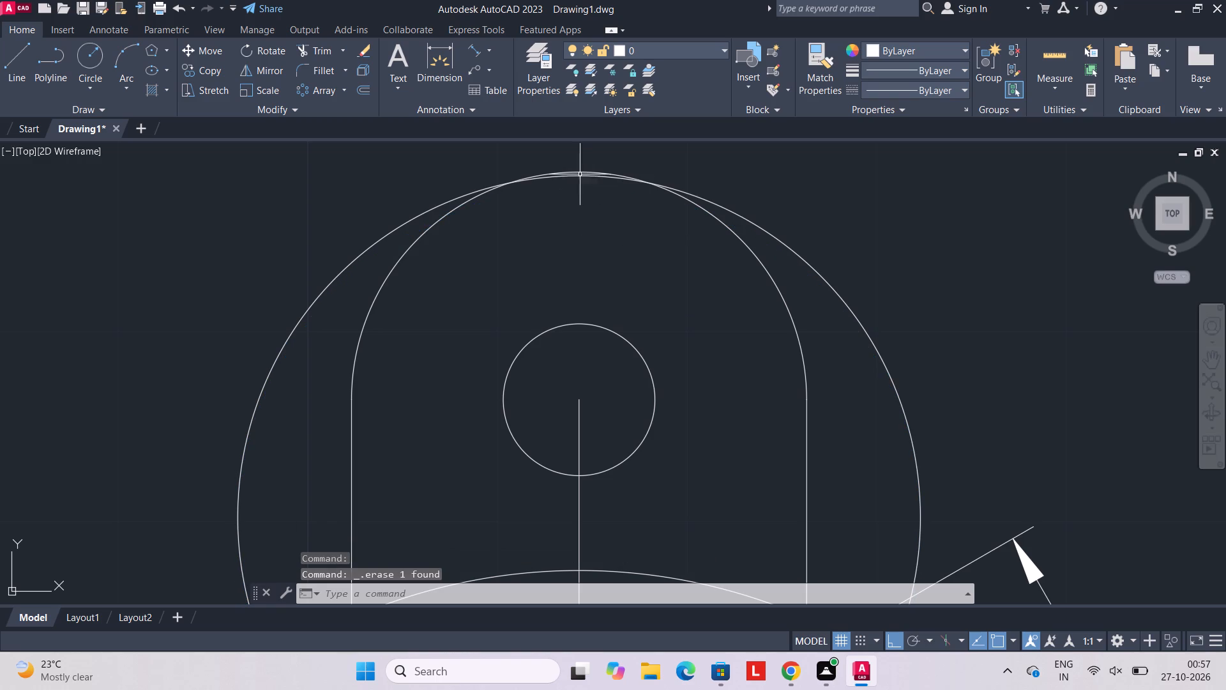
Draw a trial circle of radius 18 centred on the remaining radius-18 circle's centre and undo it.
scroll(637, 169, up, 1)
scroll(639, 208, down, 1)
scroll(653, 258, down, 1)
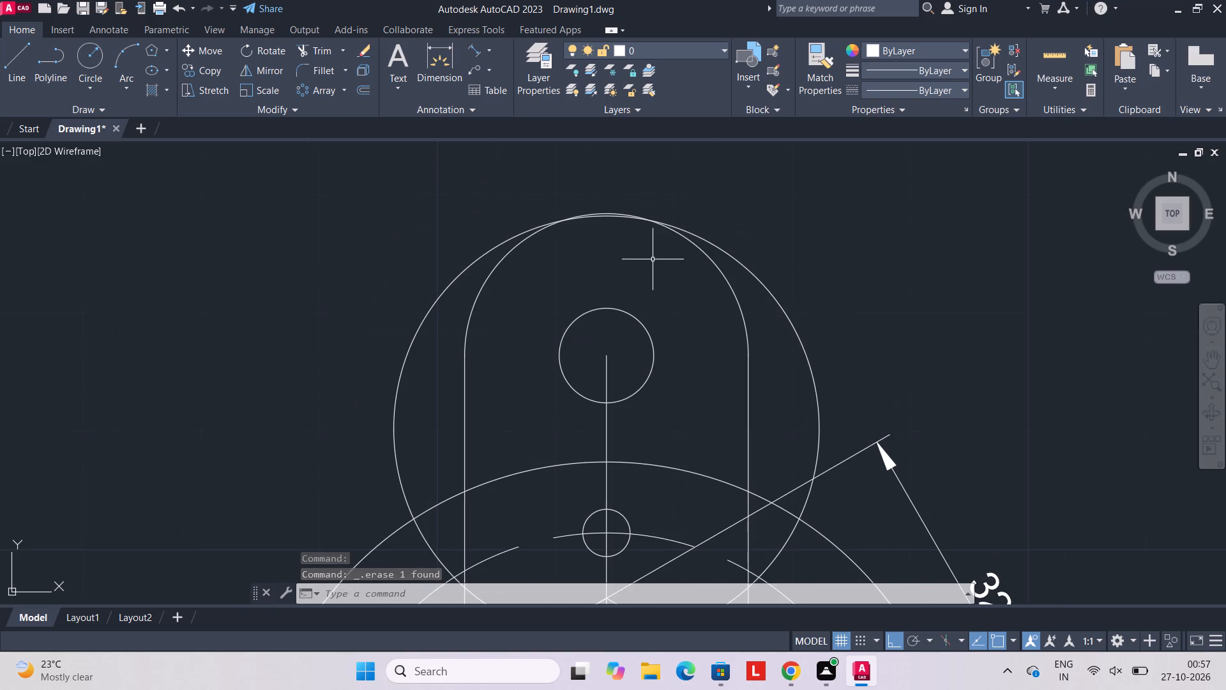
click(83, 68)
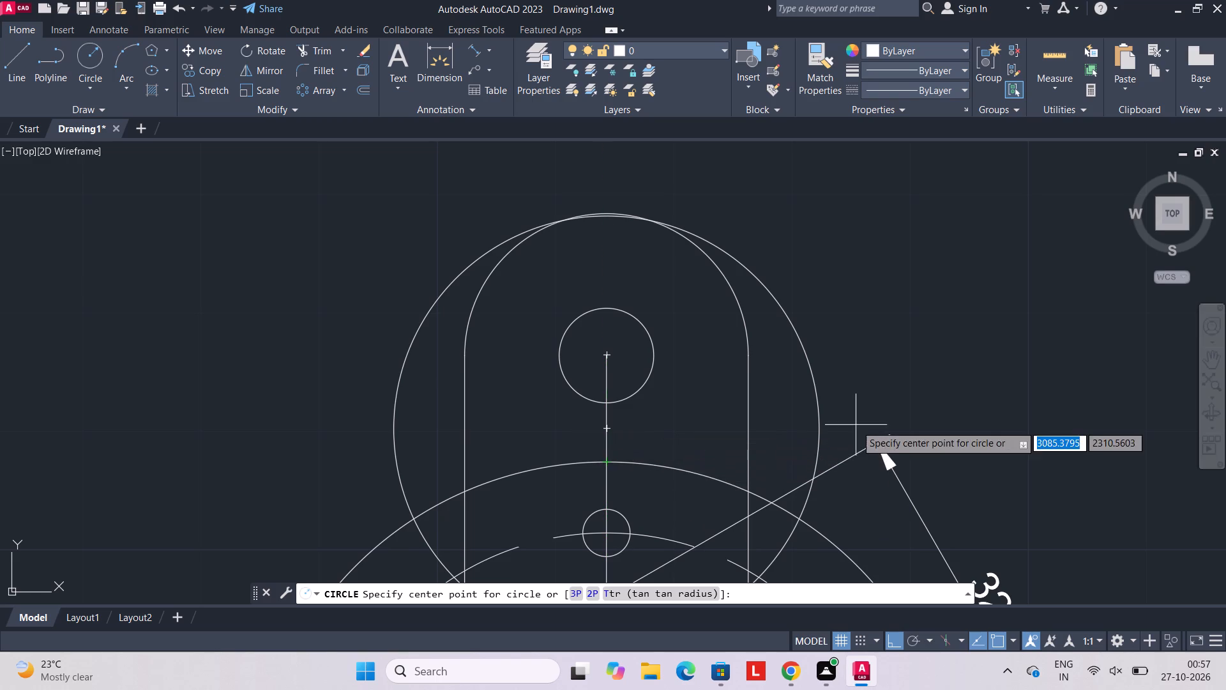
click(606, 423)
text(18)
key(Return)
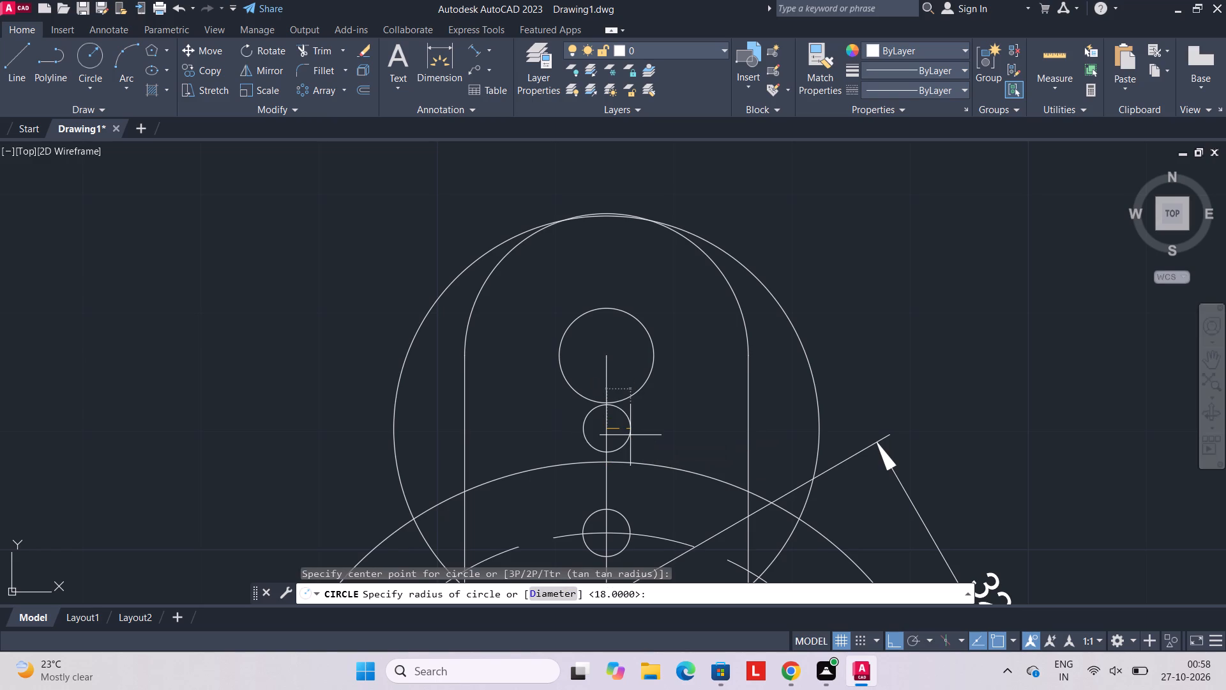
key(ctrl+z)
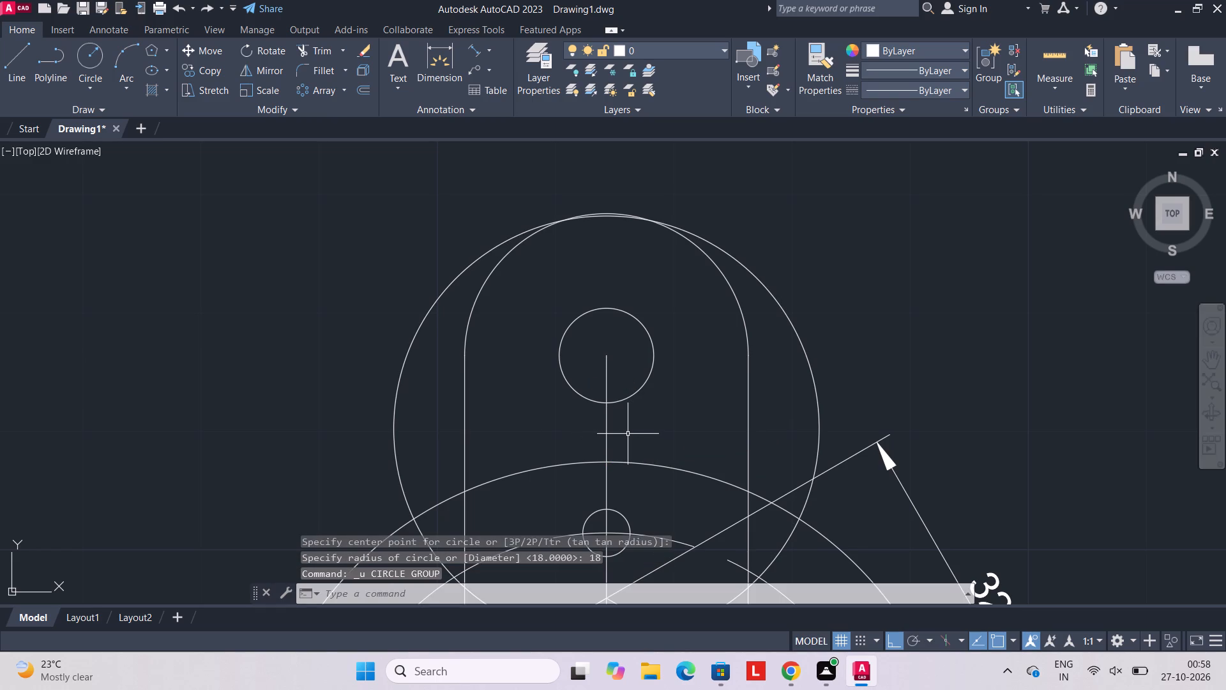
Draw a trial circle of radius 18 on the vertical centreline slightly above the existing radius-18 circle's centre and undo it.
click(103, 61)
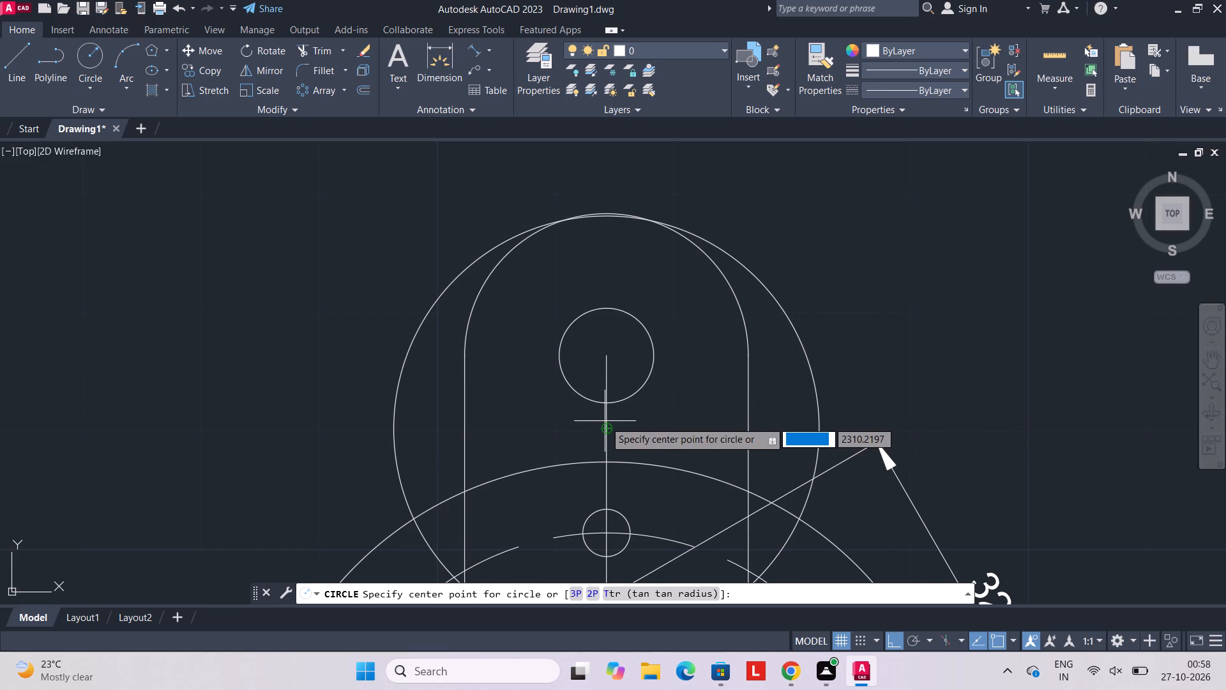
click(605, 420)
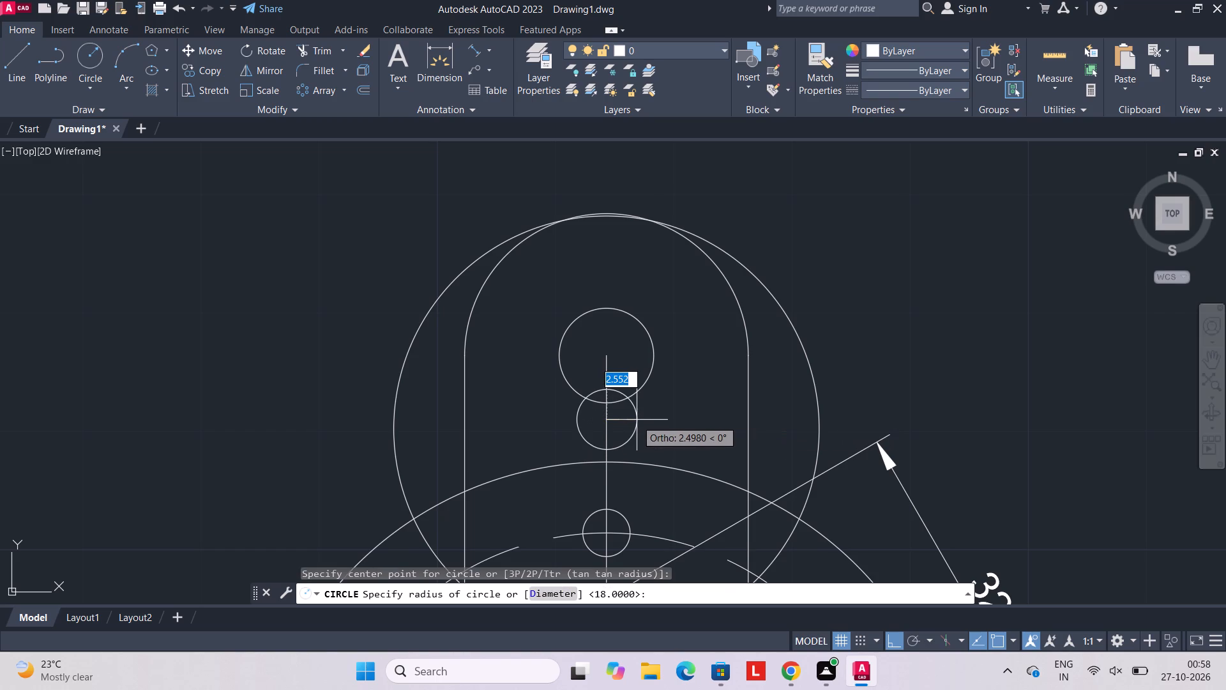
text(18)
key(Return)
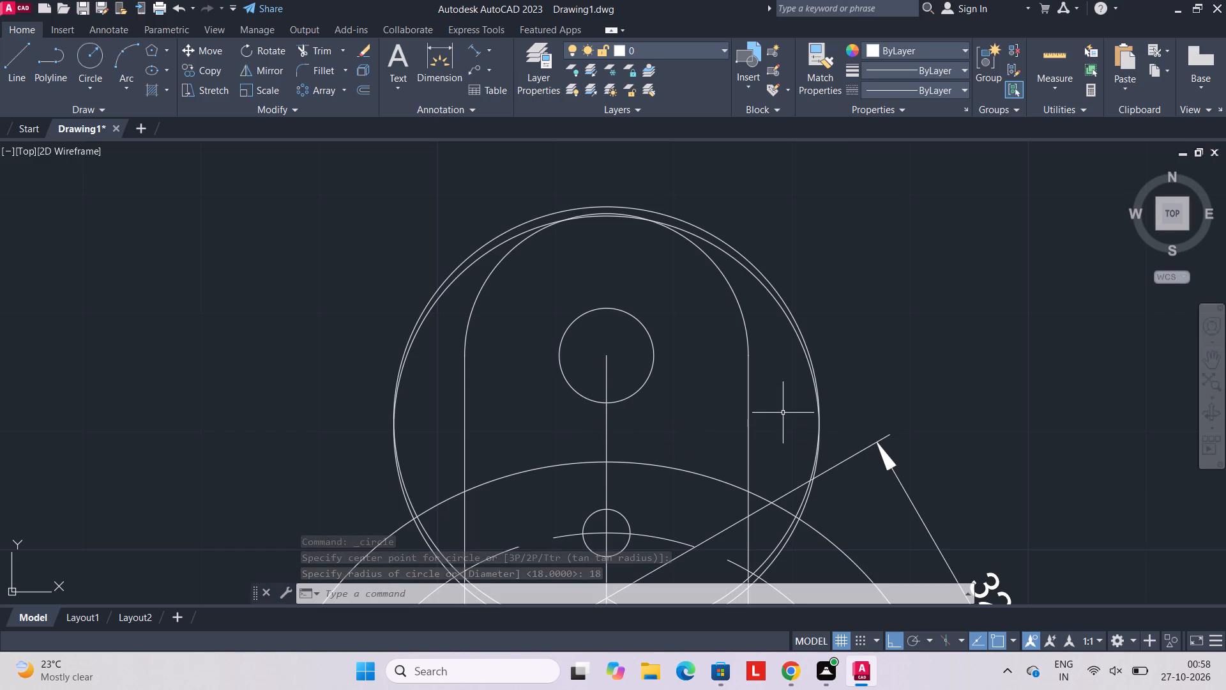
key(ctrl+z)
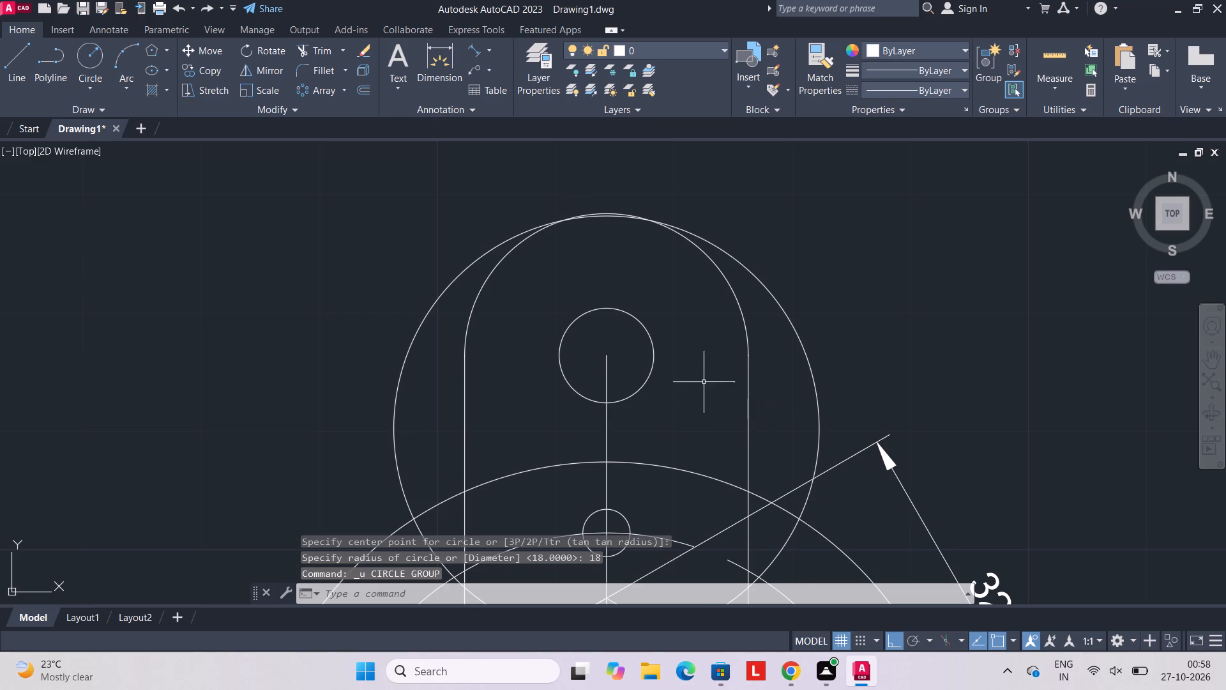
Trim the lower-left part of the radius-18 circle, from its crossing with the radius-30 circle to the vertical centreline.
scroll(697, 365, down, 2)
middle_drag(702, 383, 594, 235)
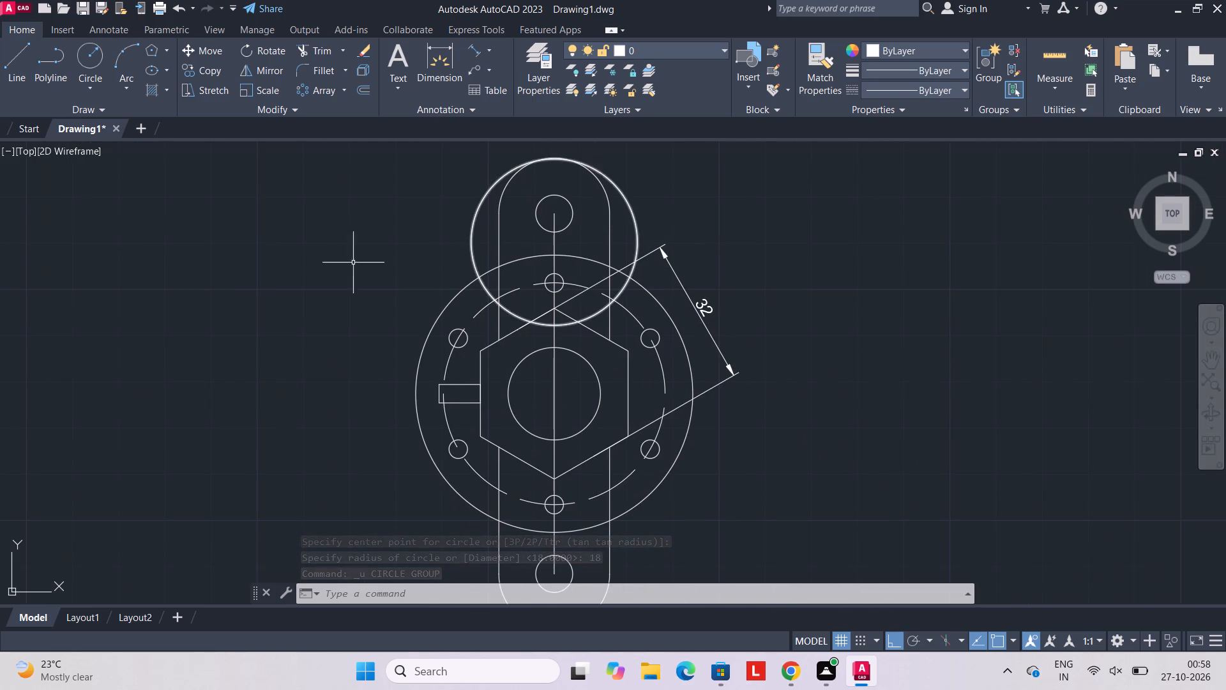
click(318, 41)
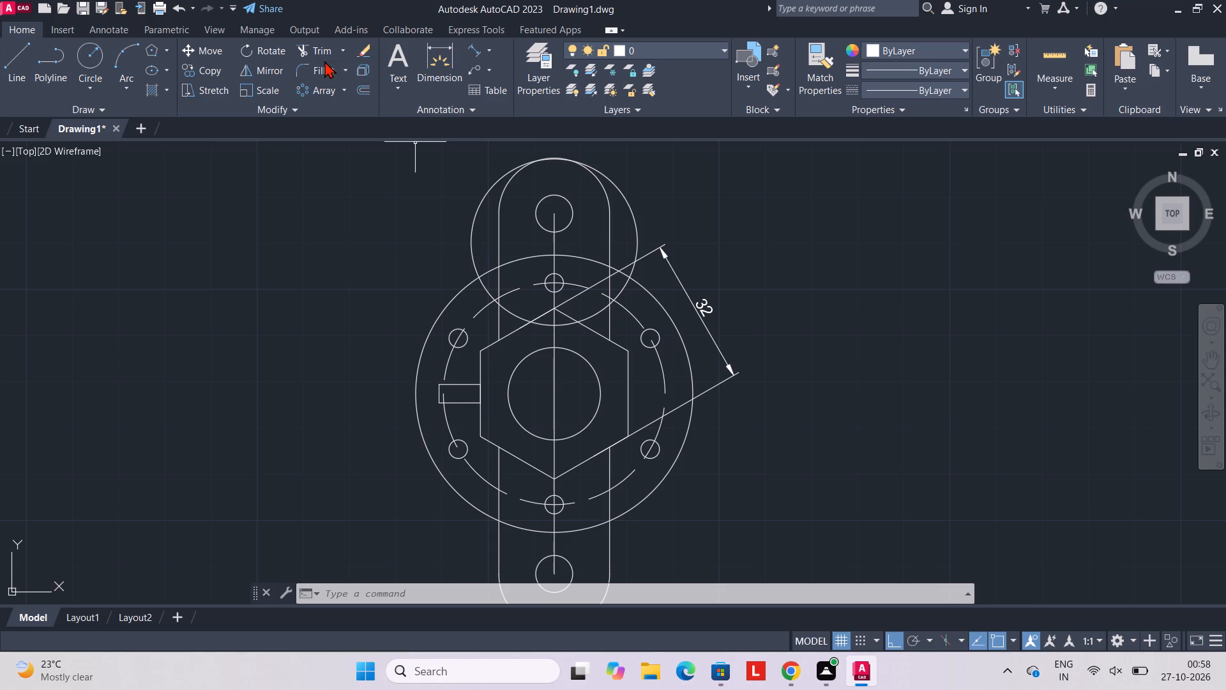
click(322, 53)
click(485, 293)
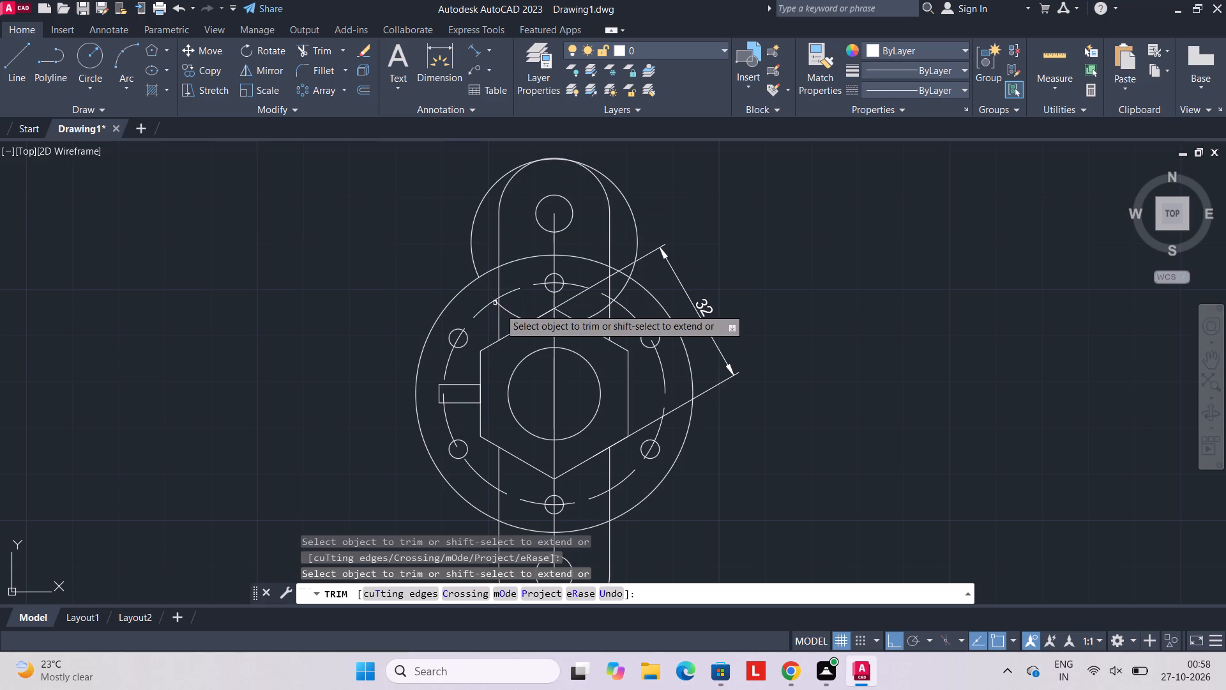
click(515, 313)
click(547, 321)
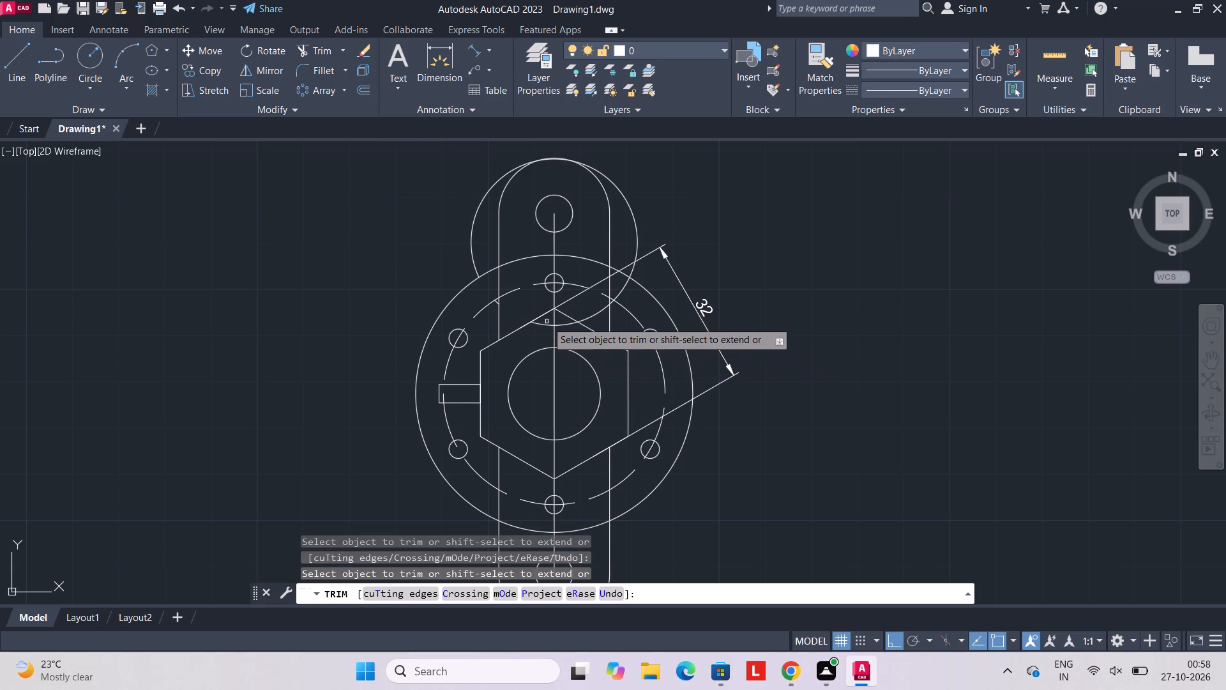
click(544, 326)
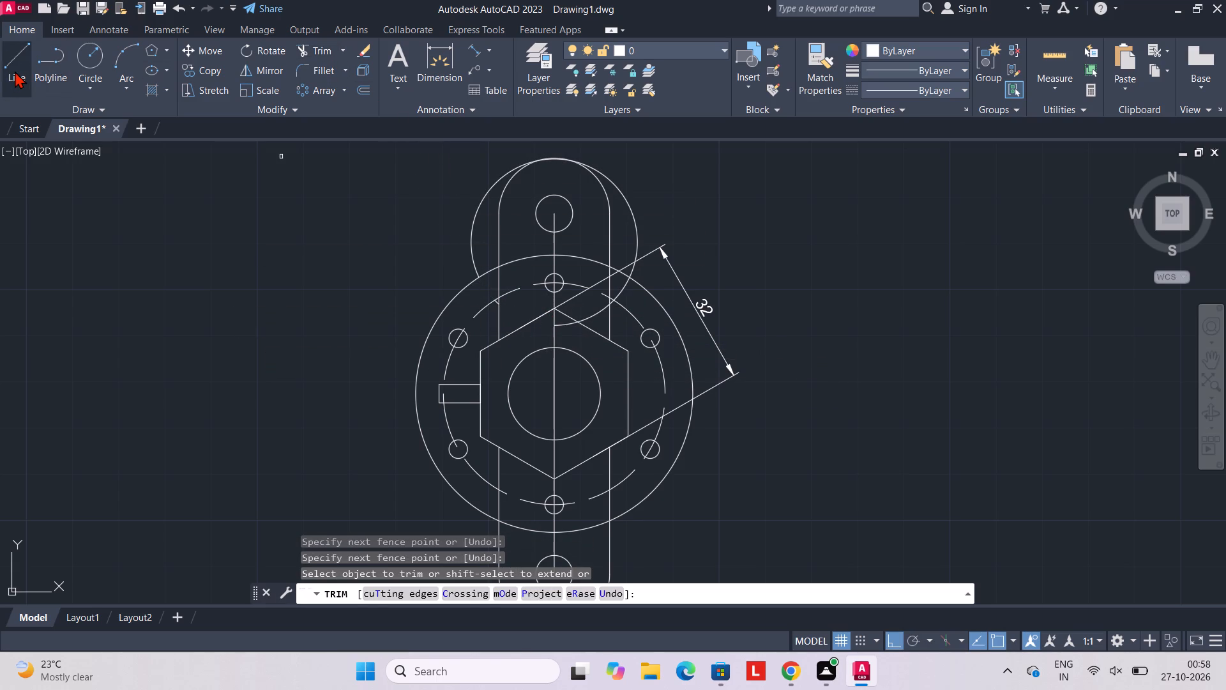
Draw a slanted line from the left side of the radius-18 arc down to the upper-left side of the radius-30 circle.
click(15, 71)
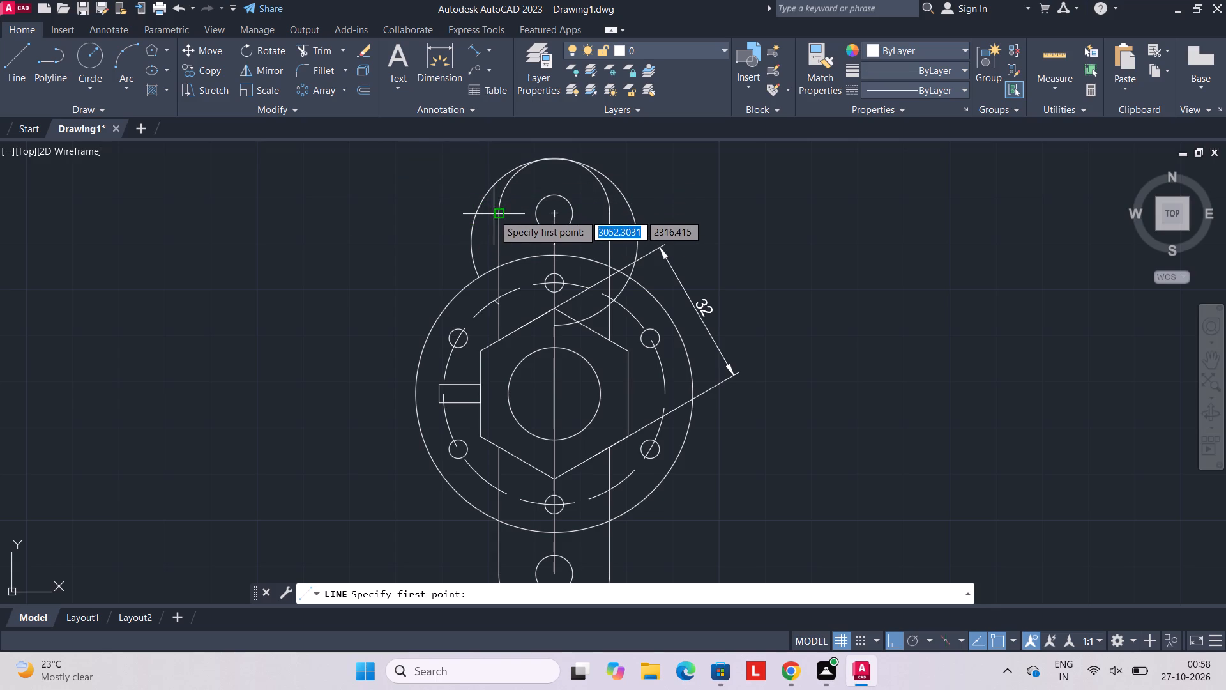
click(476, 215)
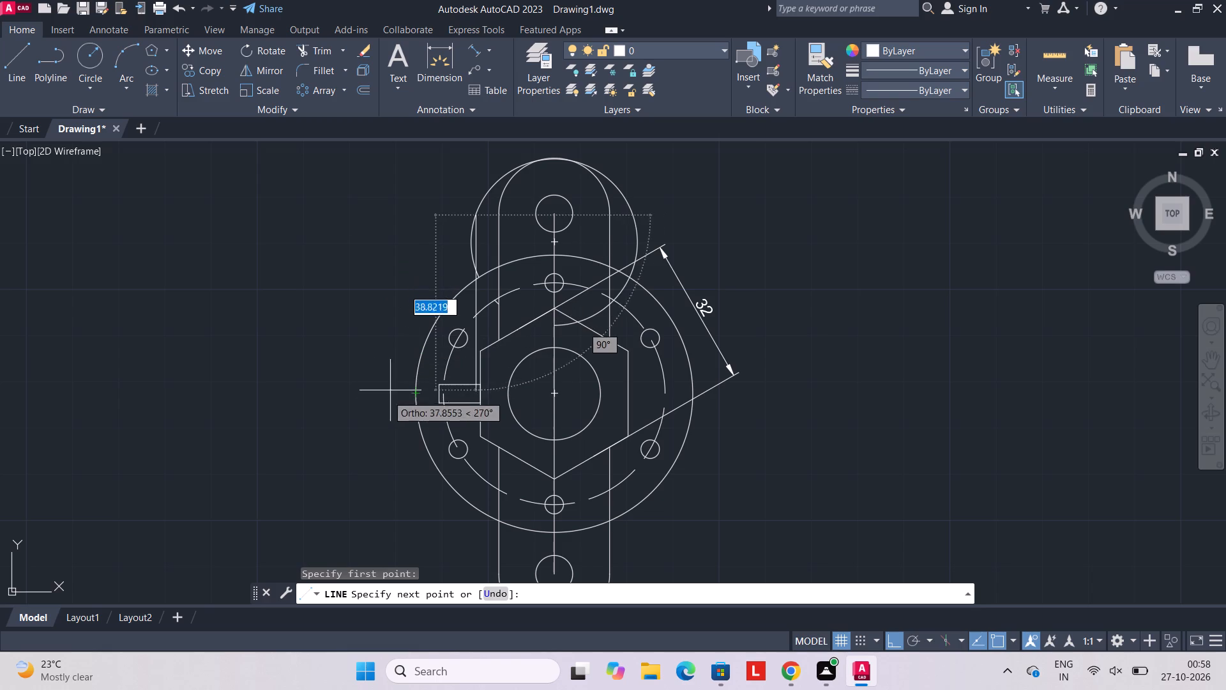
click(415, 351)
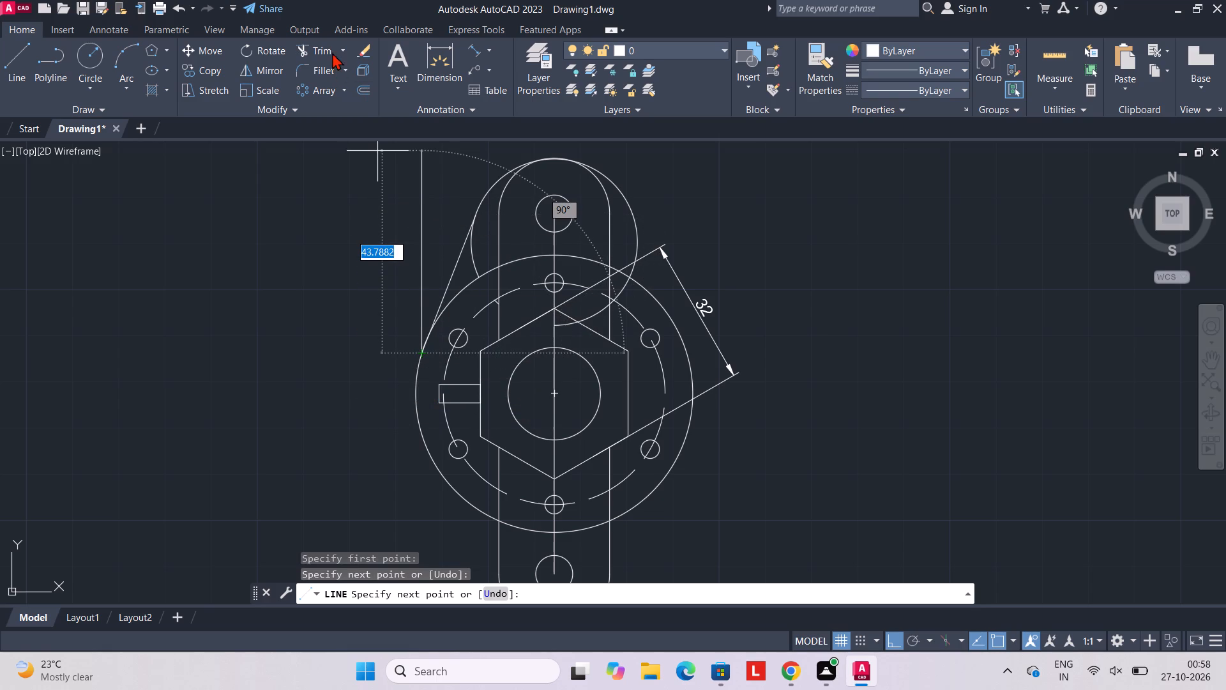
Trim the radius-18 arc's left remnant below the slanted line and the radius-30 circle's top up to the link's right edge.
click(327, 47)
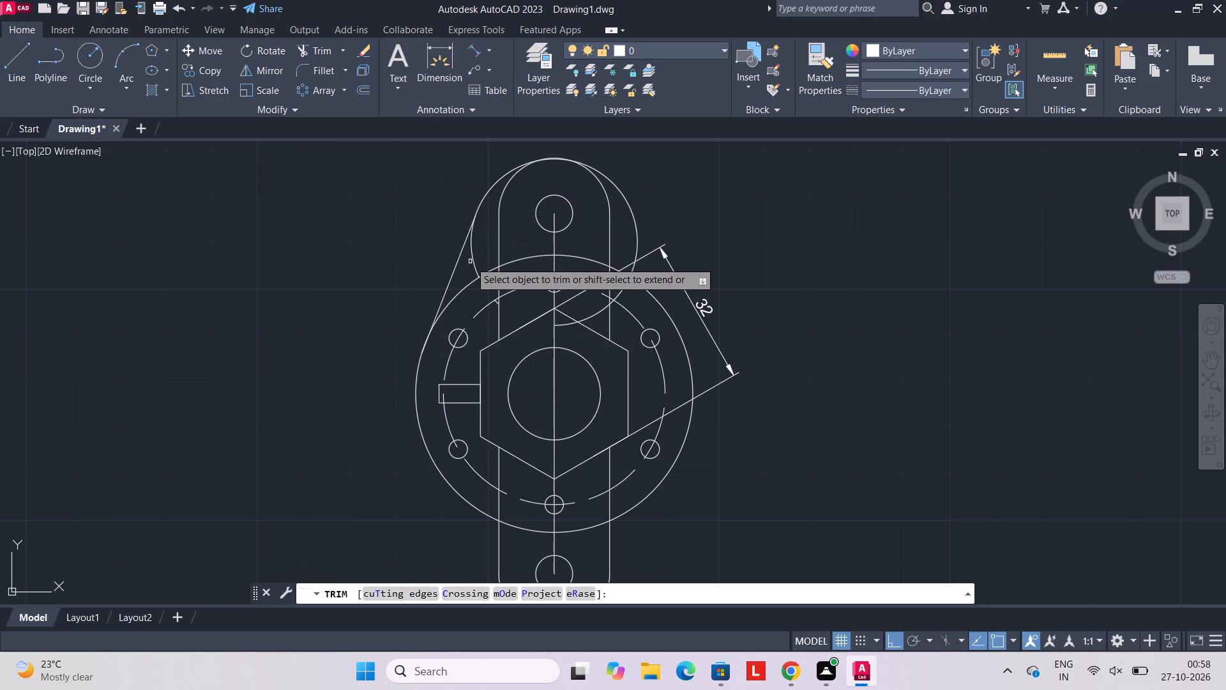
click(470, 261)
click(474, 264)
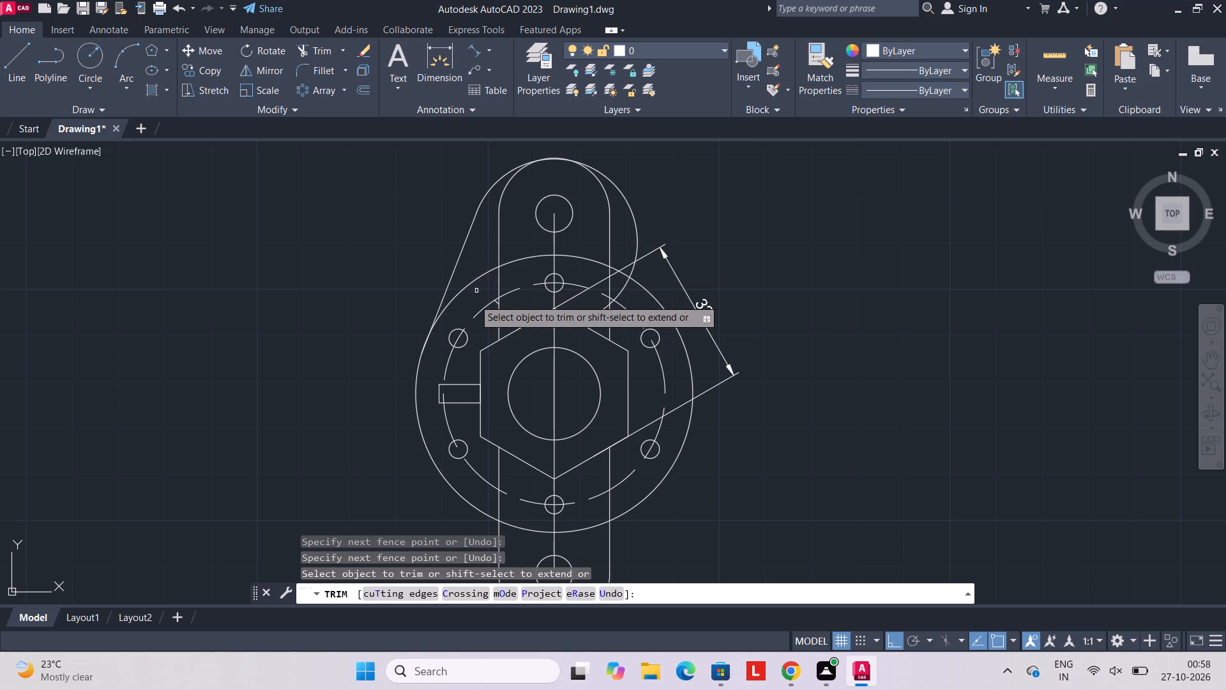
click(460, 295)
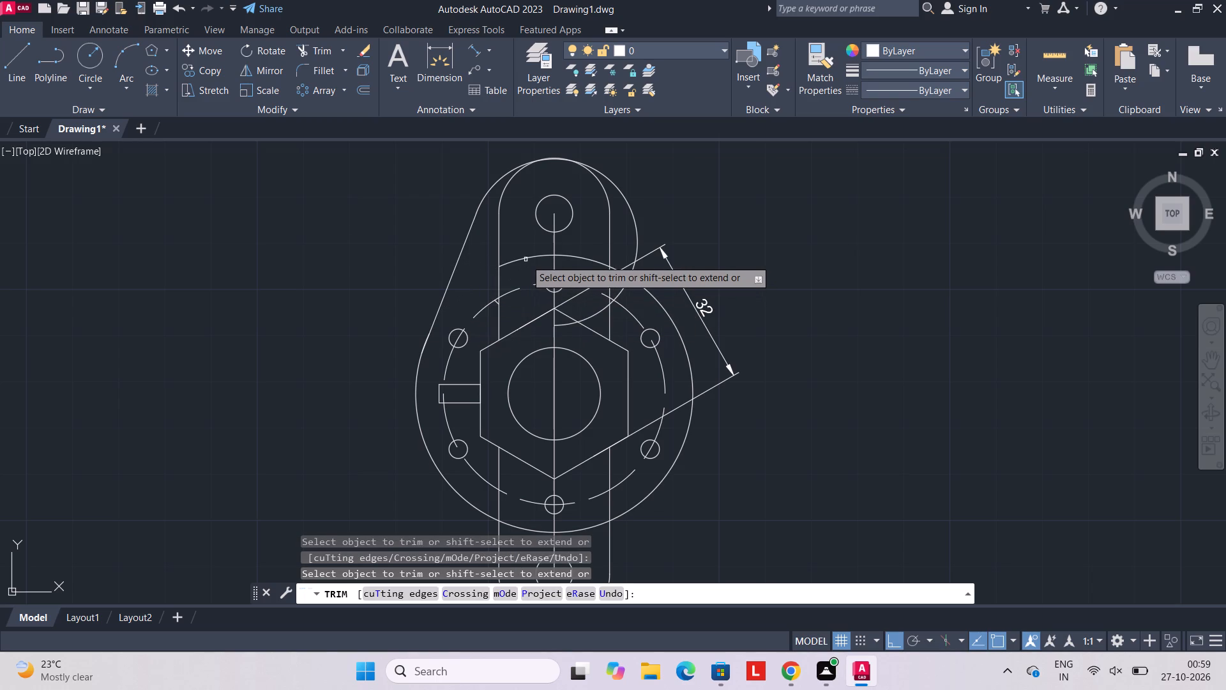
click(525, 259)
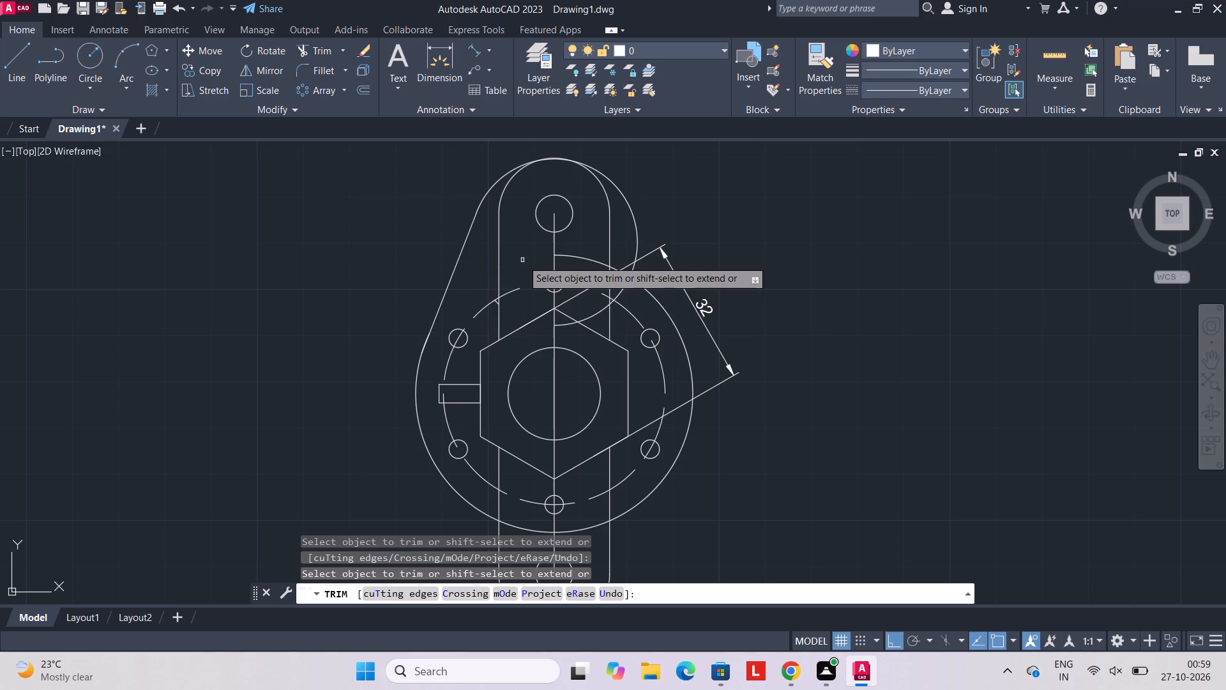
click(577, 257)
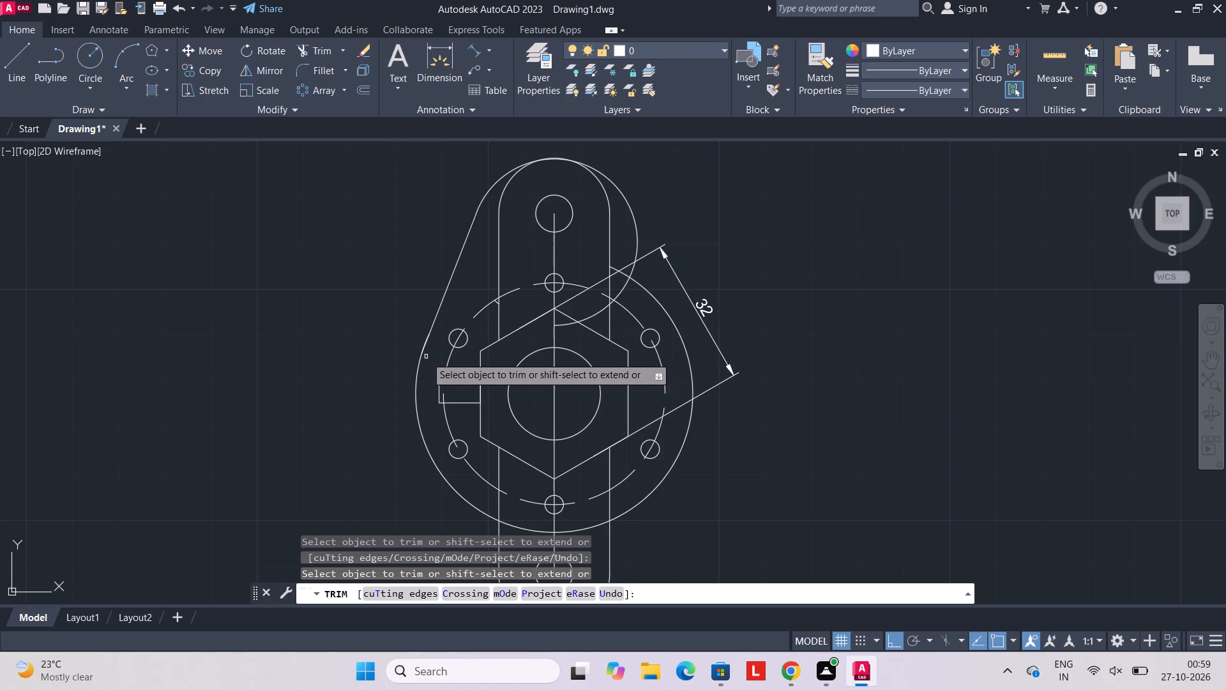
Examine the trimmed outline, especially where the radius-18 arc meets the link's rounded upper end.
scroll(615, 318, down, 1)
middle_drag(615, 346, 564, 283)
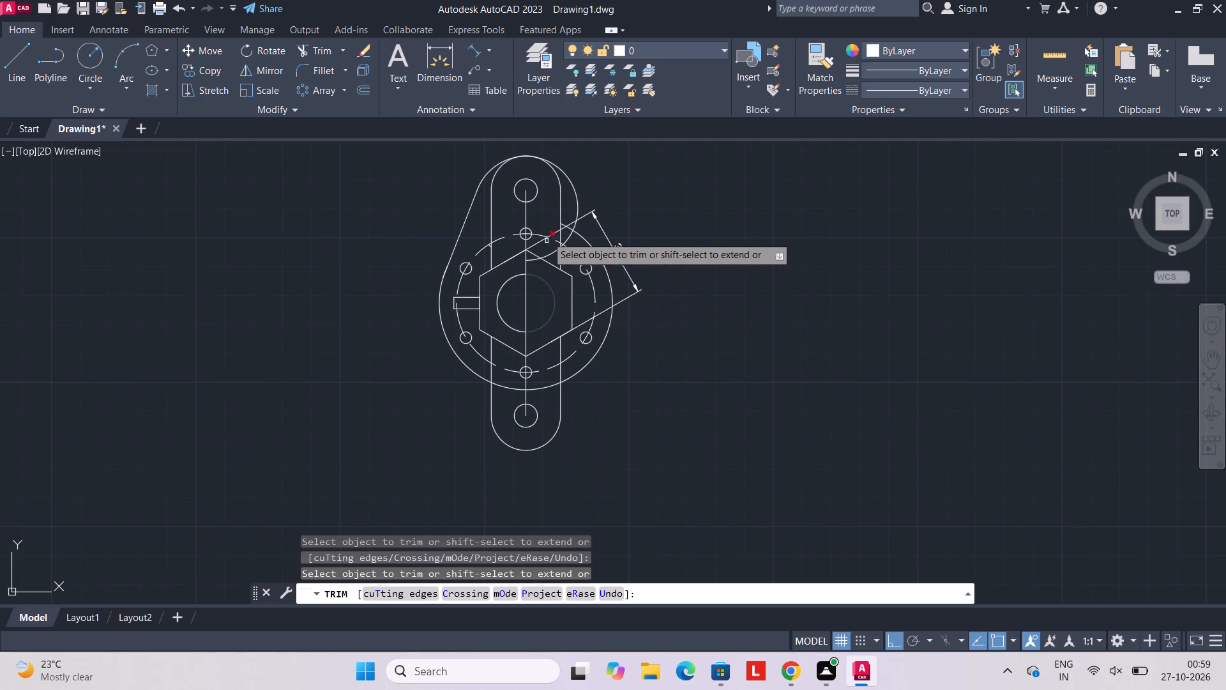
scroll(550, 183, up, 1)
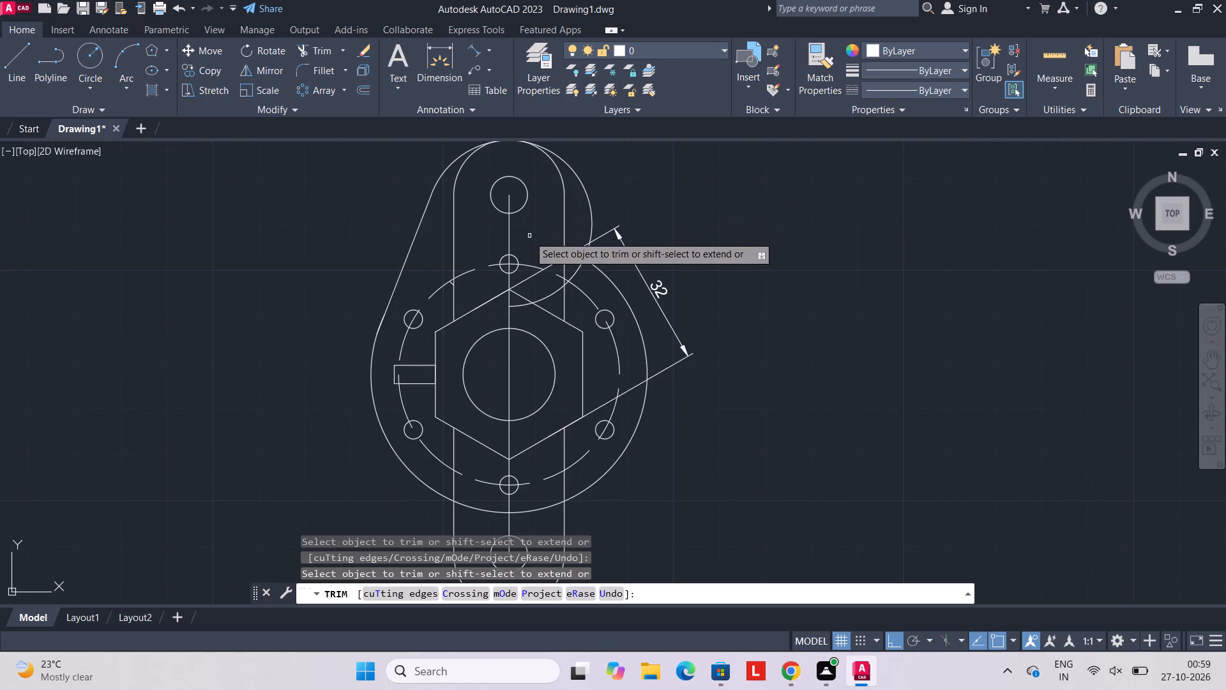
scroll(528, 235, up, 1)
scroll(525, 206, down, 2)
middle_drag(528, 179, 527, 237)
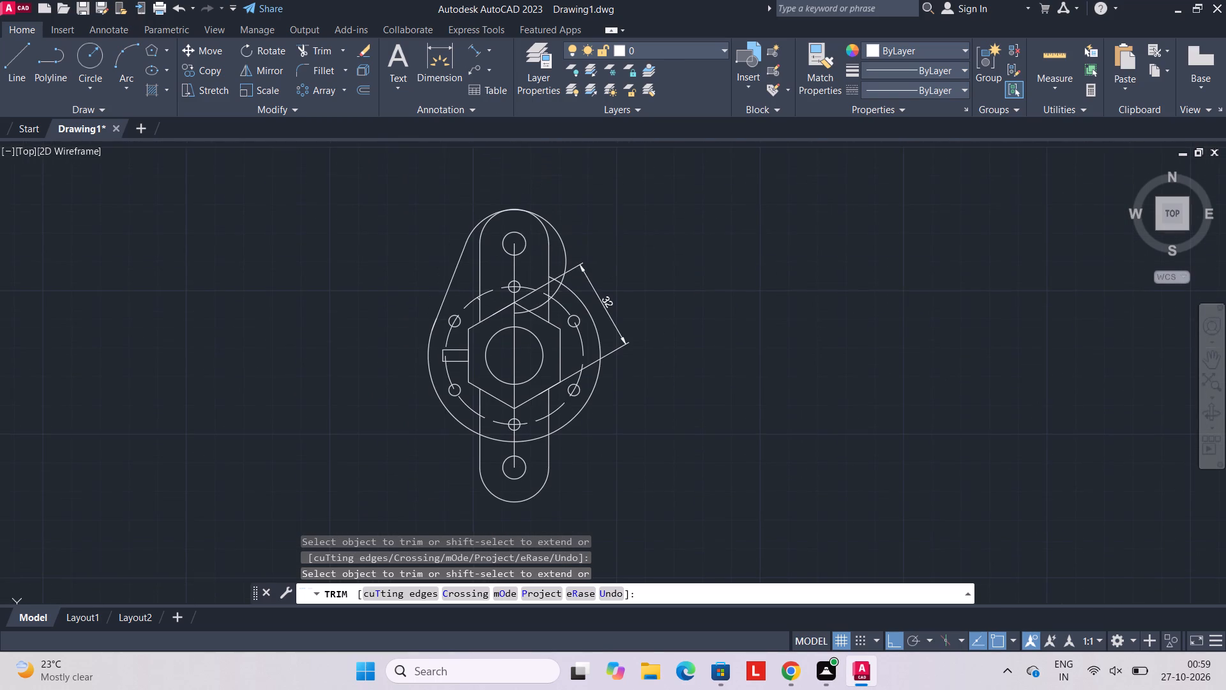
scroll(527, 218, up, 5)
scroll(437, 184, down, 1)
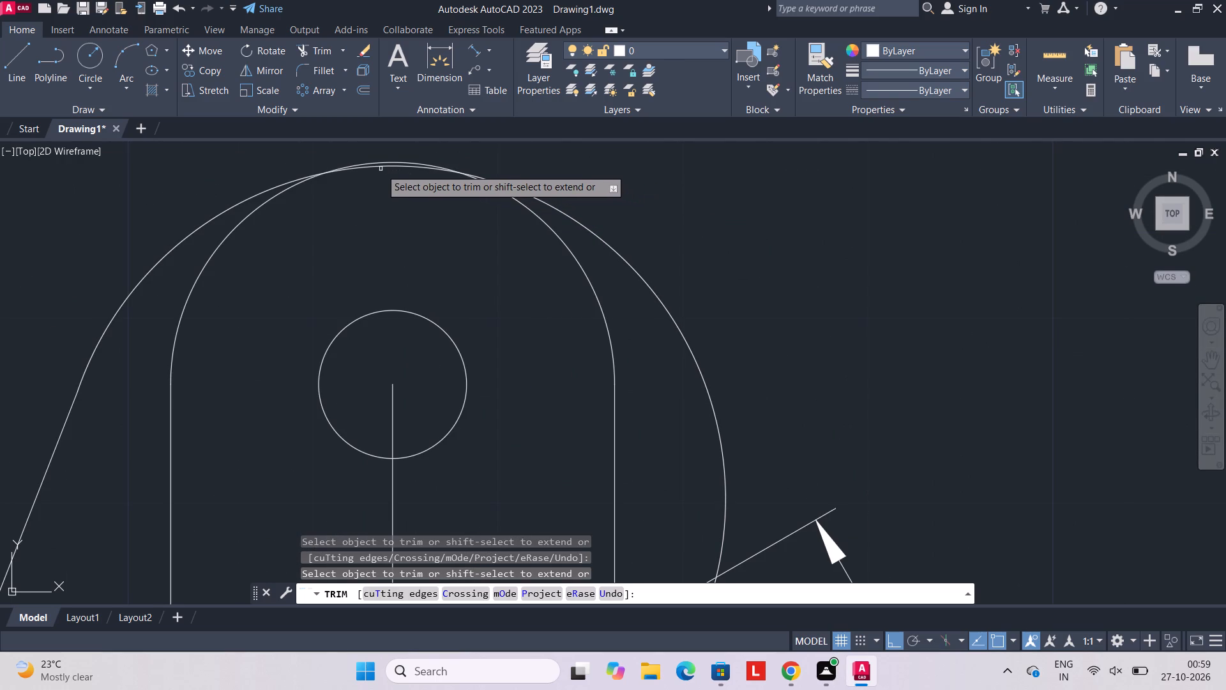
scroll(450, 237, down, 2)
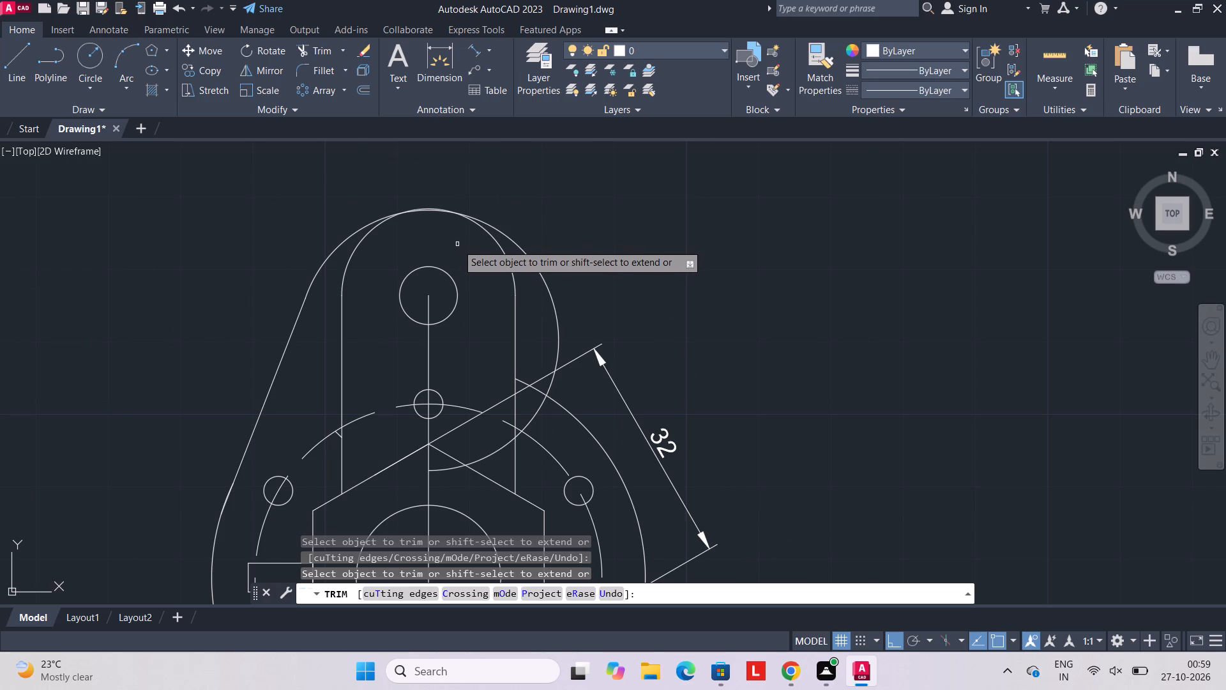
middle_drag(445, 308, 464, 227)
scroll(402, 310, down, 1)
middle_drag(405, 327, 367, 301)
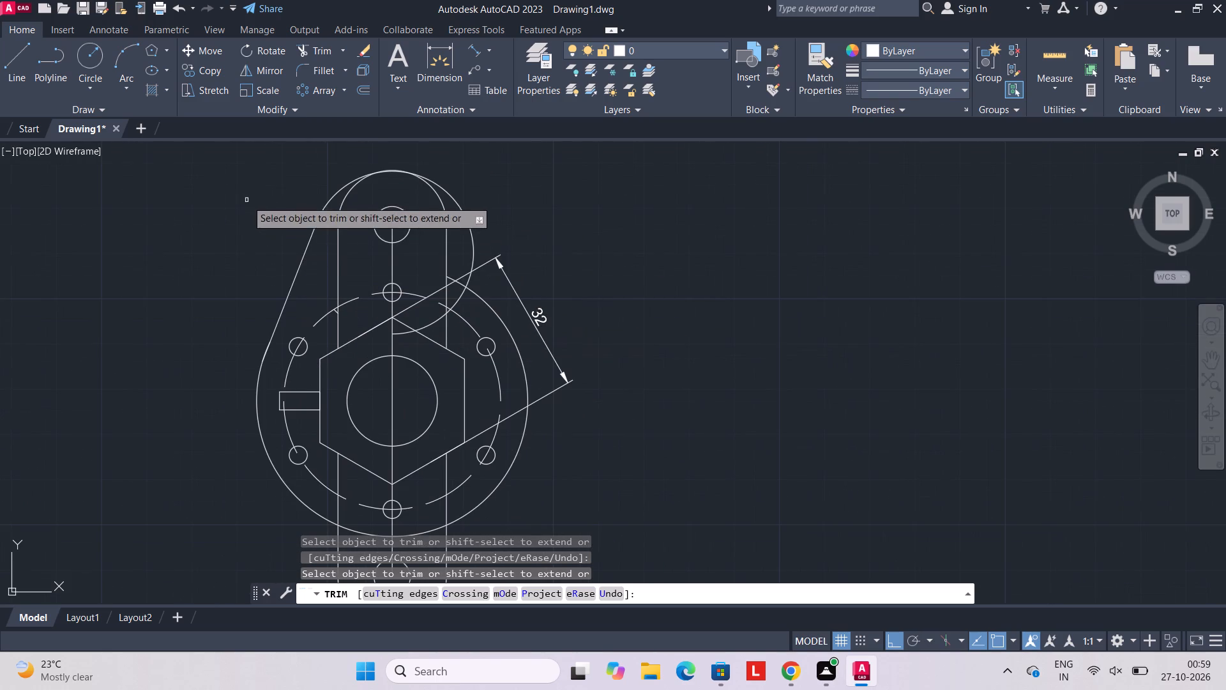
Draw a slanted line from the right side of the radius-18 arc down to a tangent point on the radius-30 circle's upper-right side.
click(22, 57)
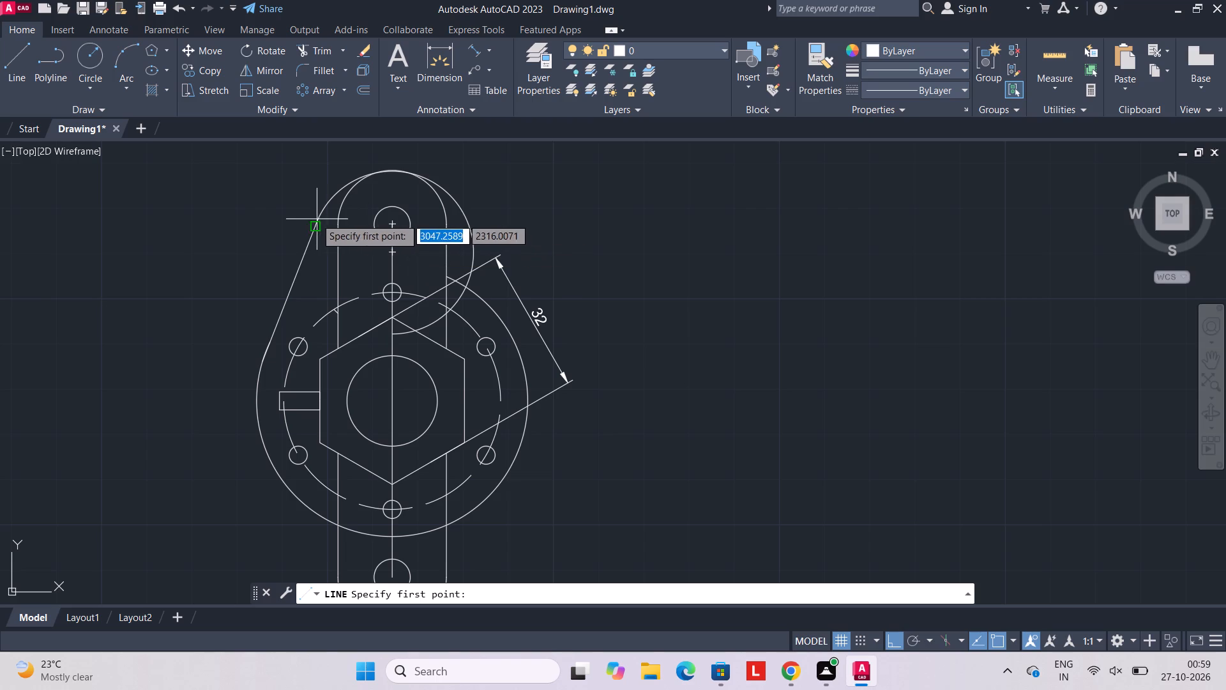
click(469, 224)
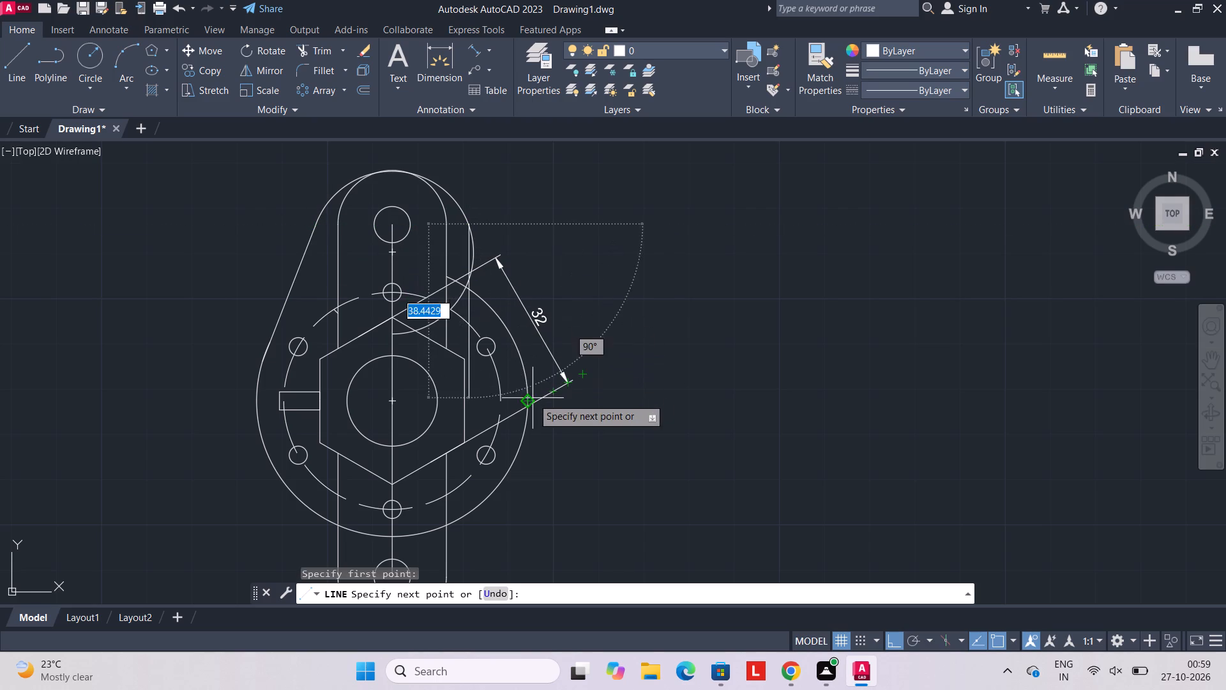
click(526, 357)
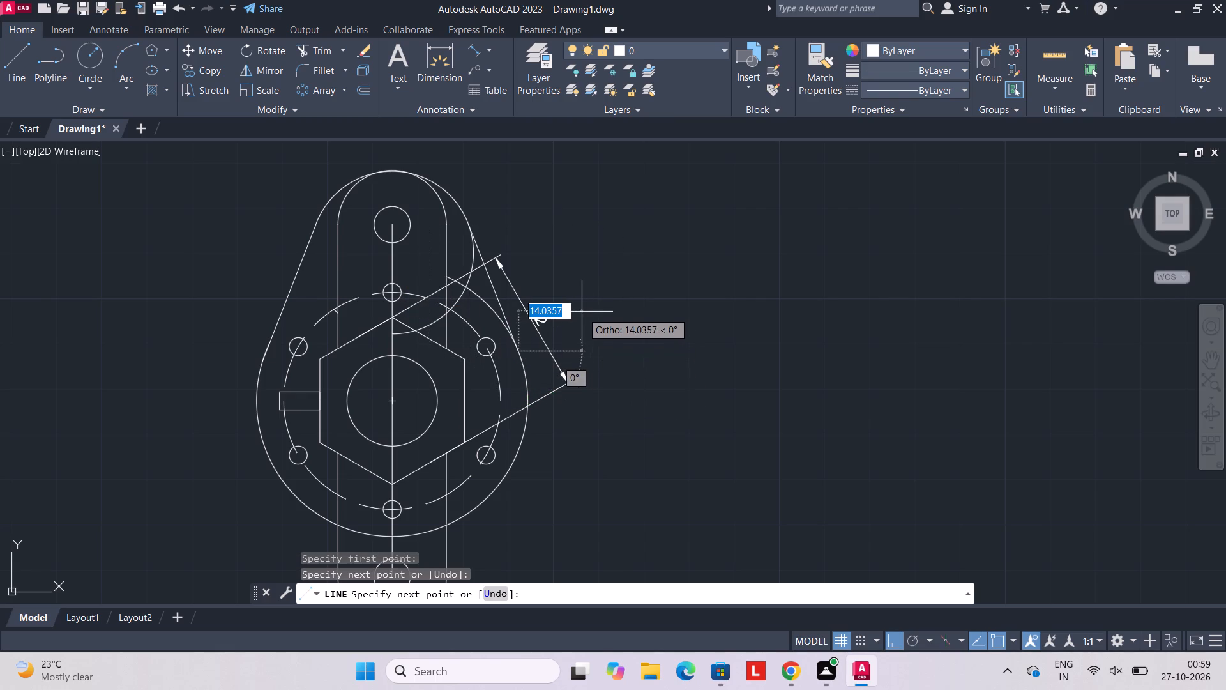
key(Escape)
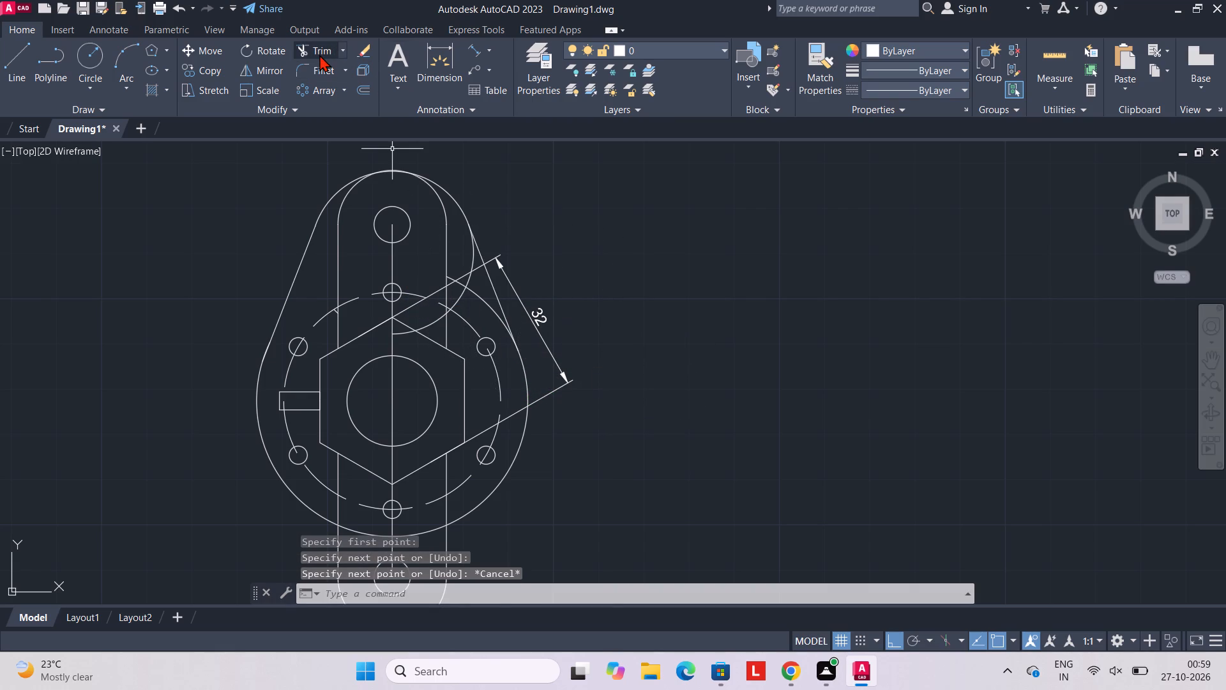
Trim the rest of the radius-18 arc below the right slanted line and the radius-30 circle's top between the link's right edge and that line.
click(319, 54)
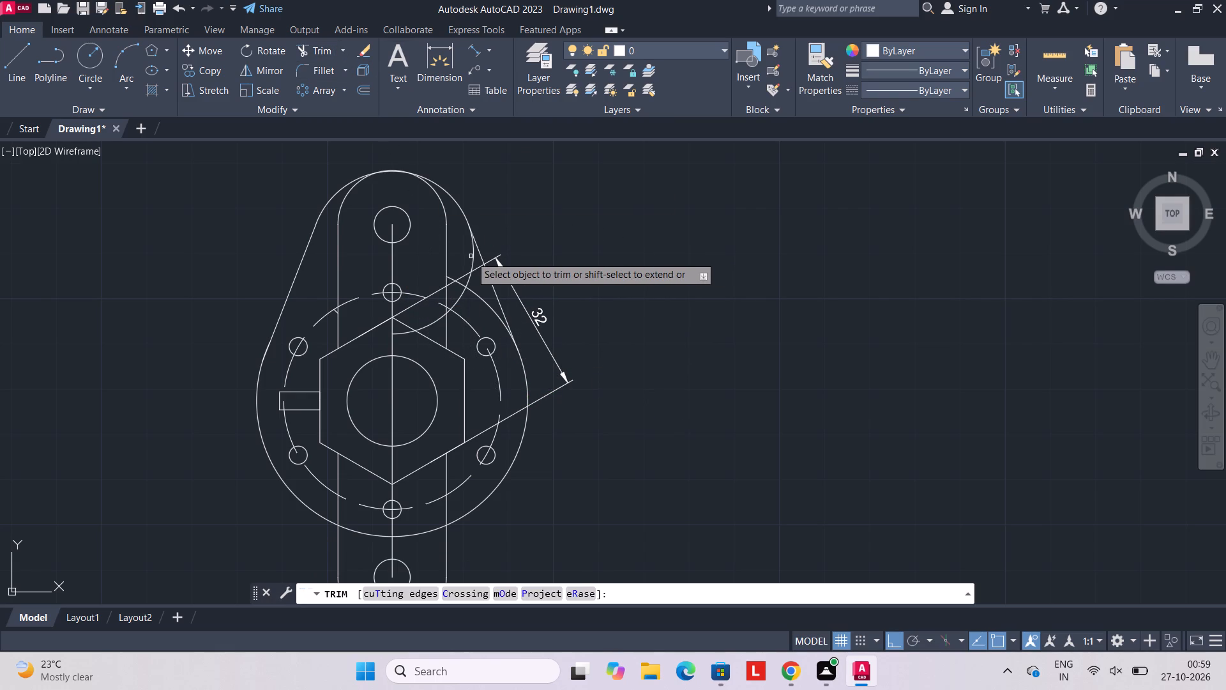
click(473, 257)
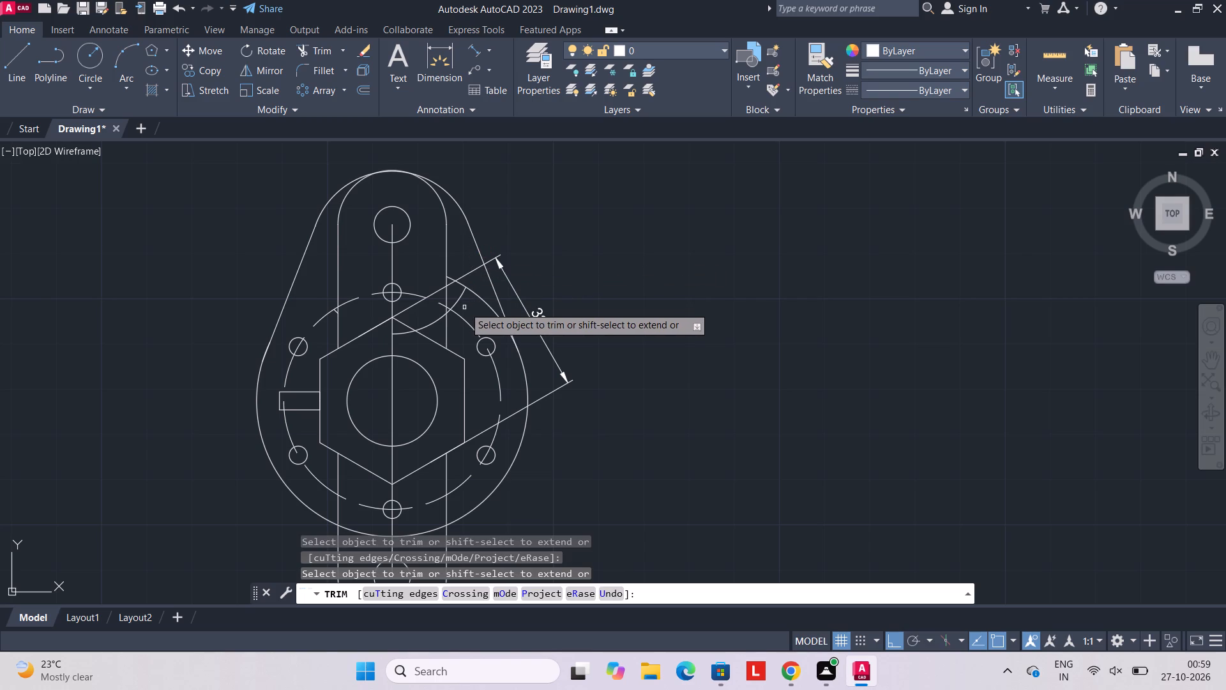
click(460, 300)
click(433, 323)
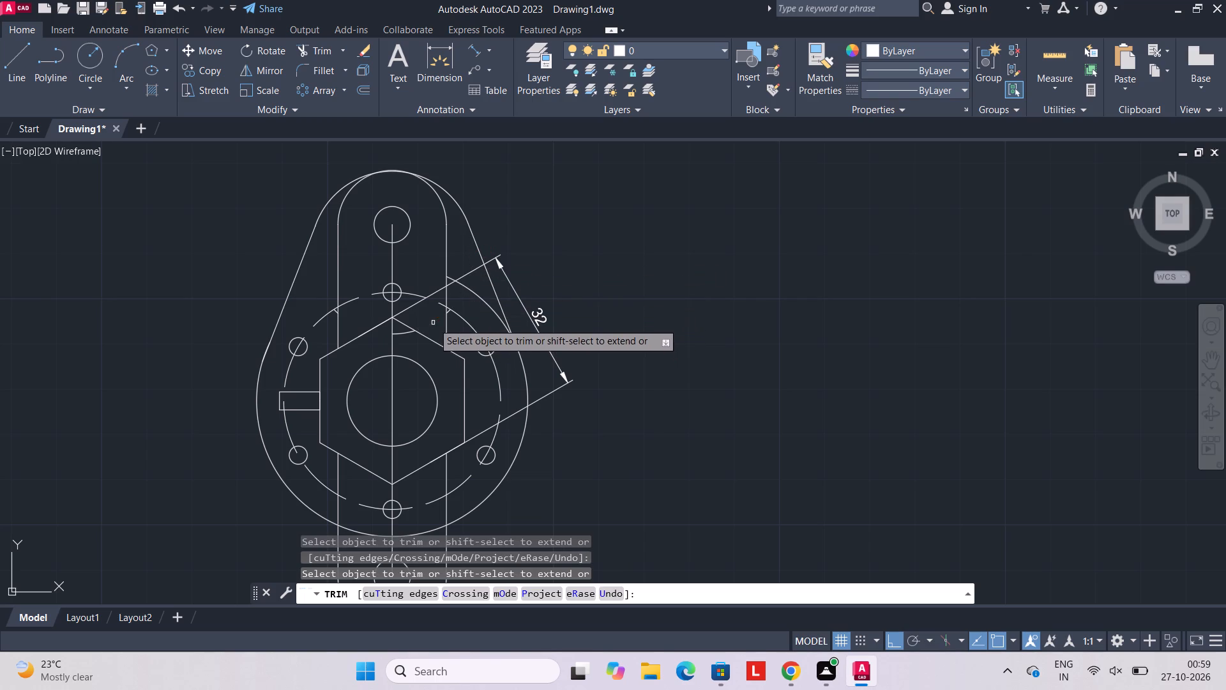
click(407, 333)
scroll(423, 323, up, 2)
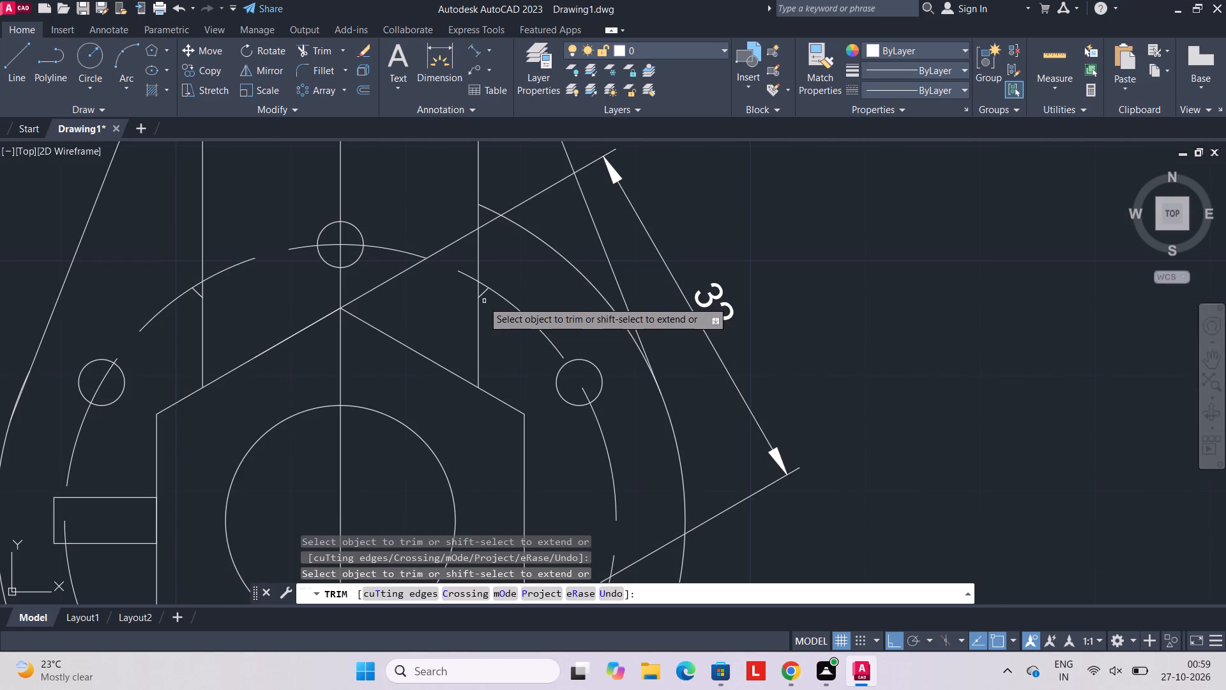
click(483, 296)
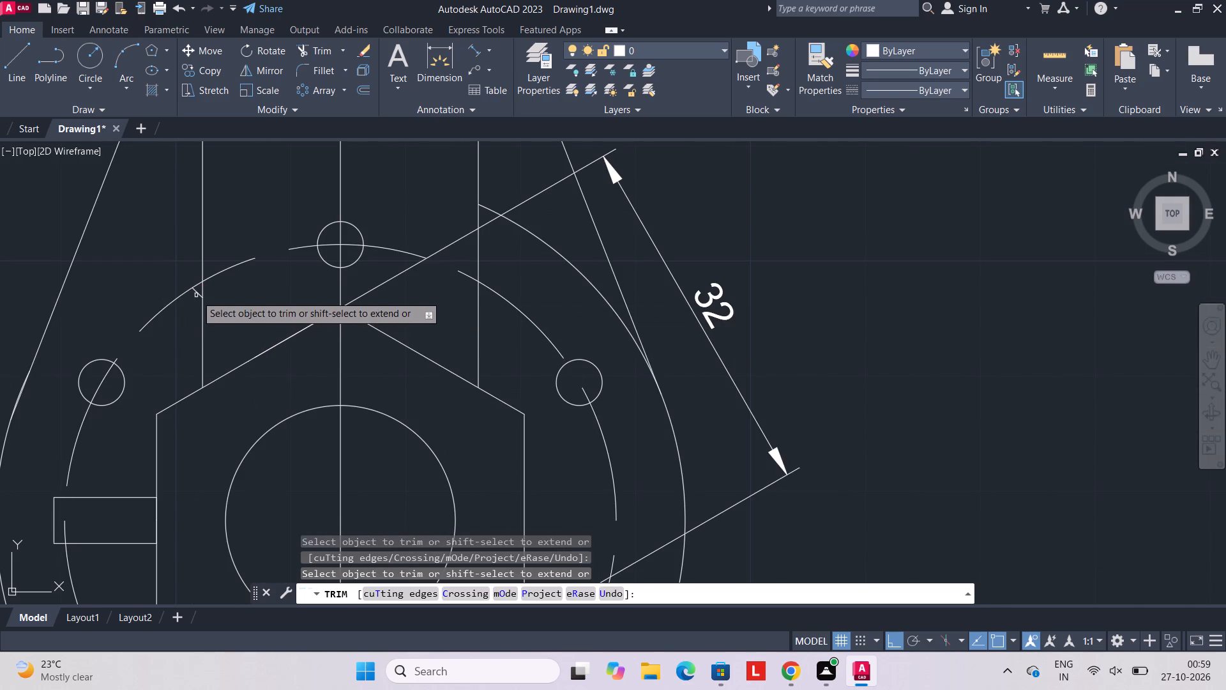
click(196, 295)
scroll(292, 312, down, 2)
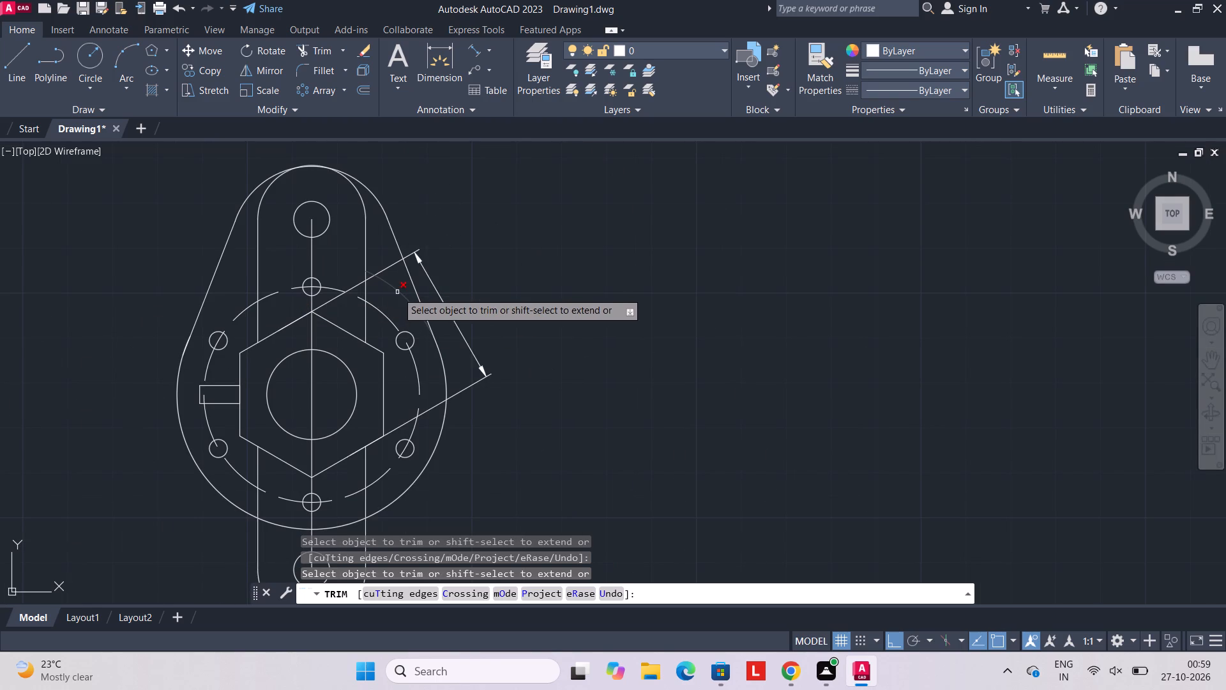
click(397, 292)
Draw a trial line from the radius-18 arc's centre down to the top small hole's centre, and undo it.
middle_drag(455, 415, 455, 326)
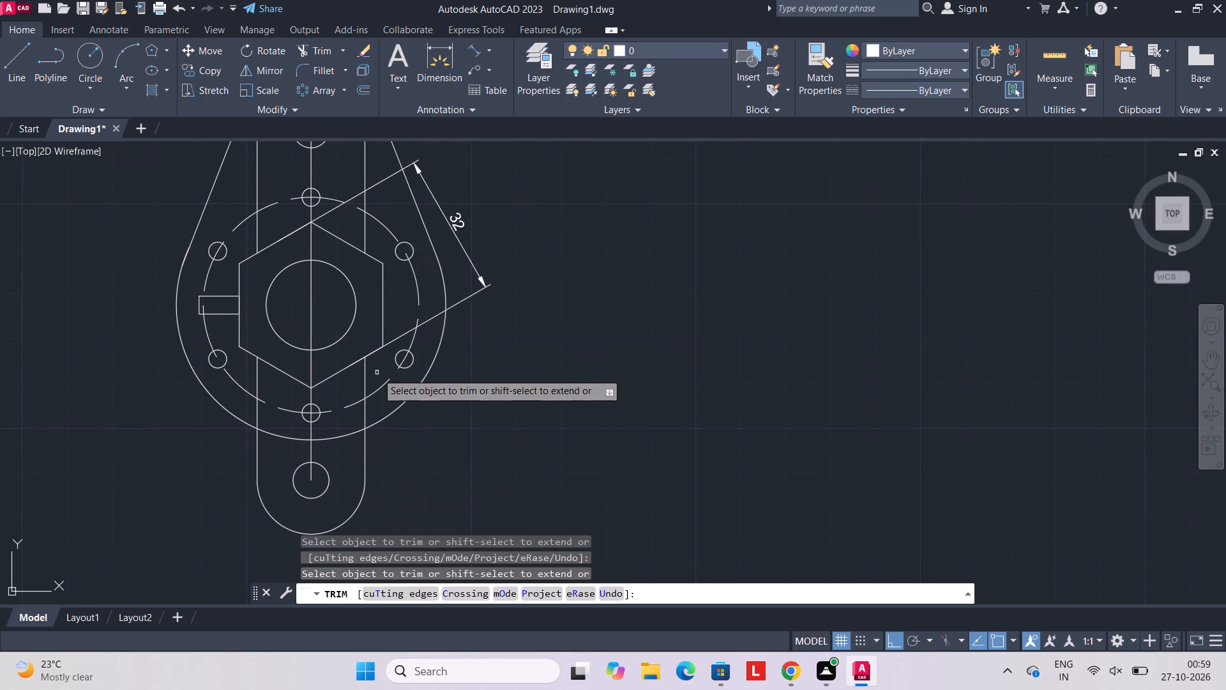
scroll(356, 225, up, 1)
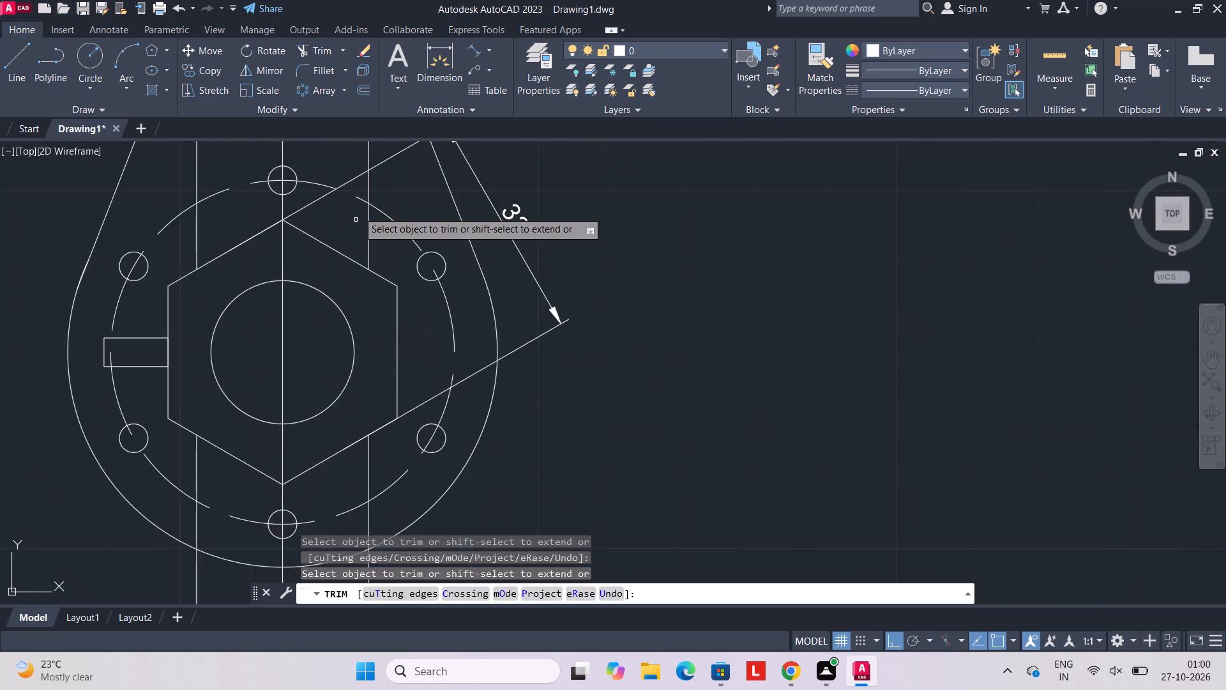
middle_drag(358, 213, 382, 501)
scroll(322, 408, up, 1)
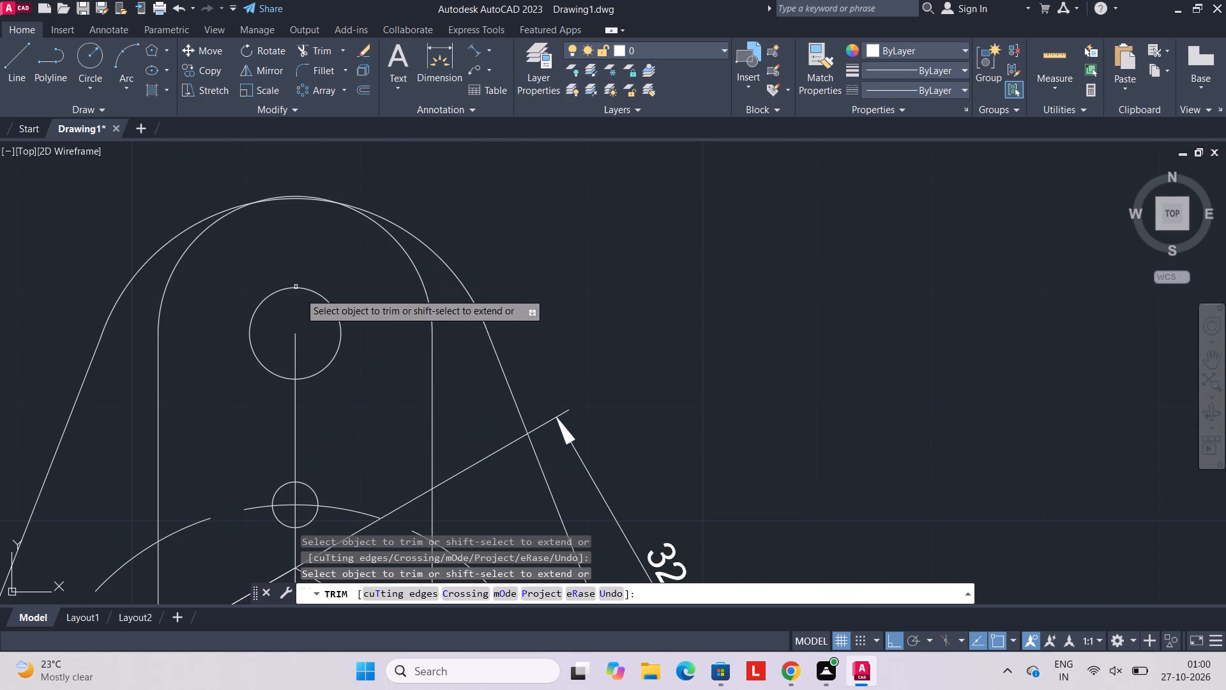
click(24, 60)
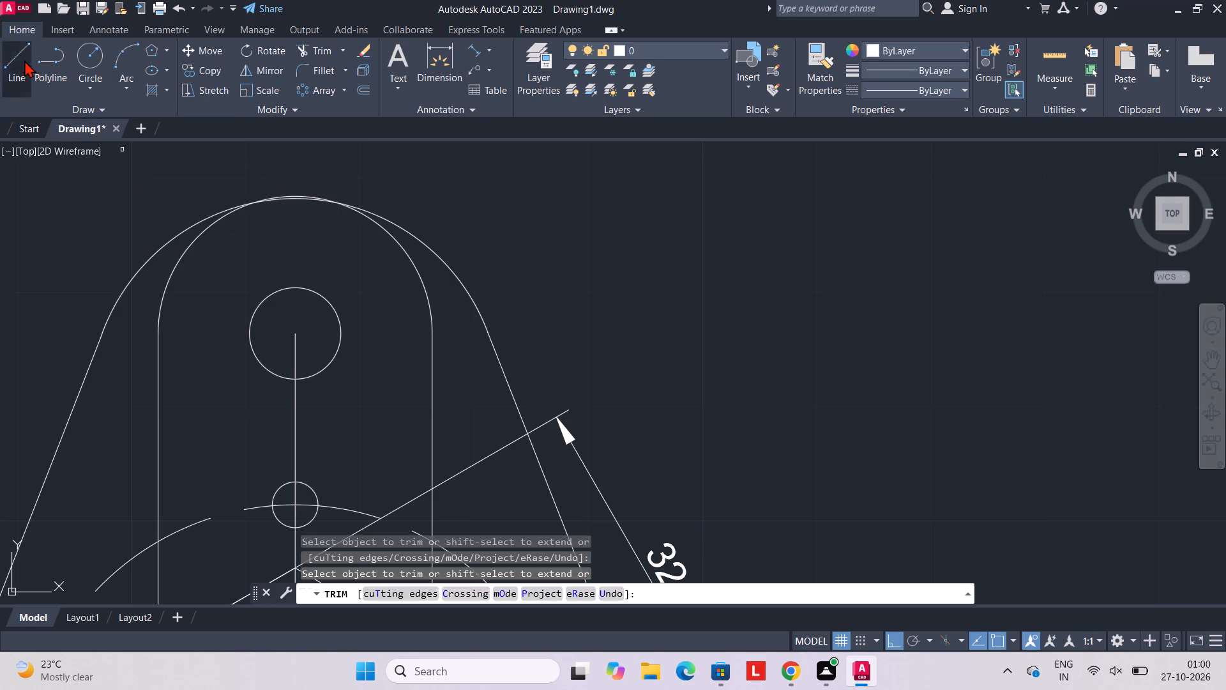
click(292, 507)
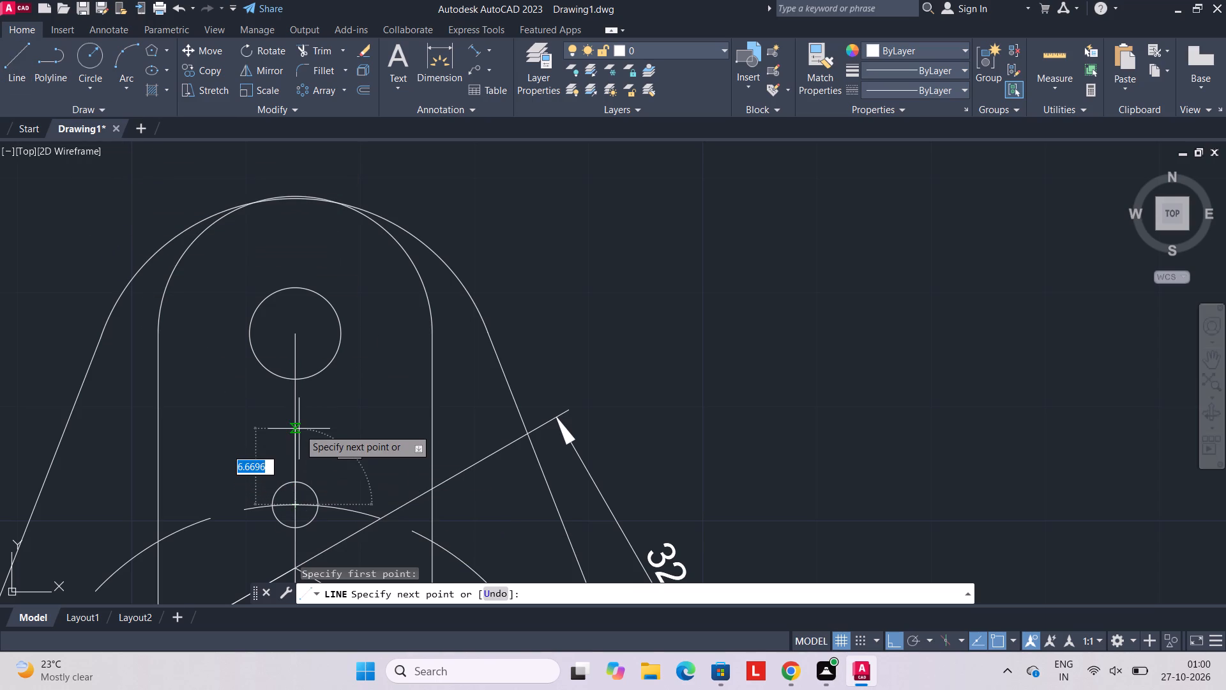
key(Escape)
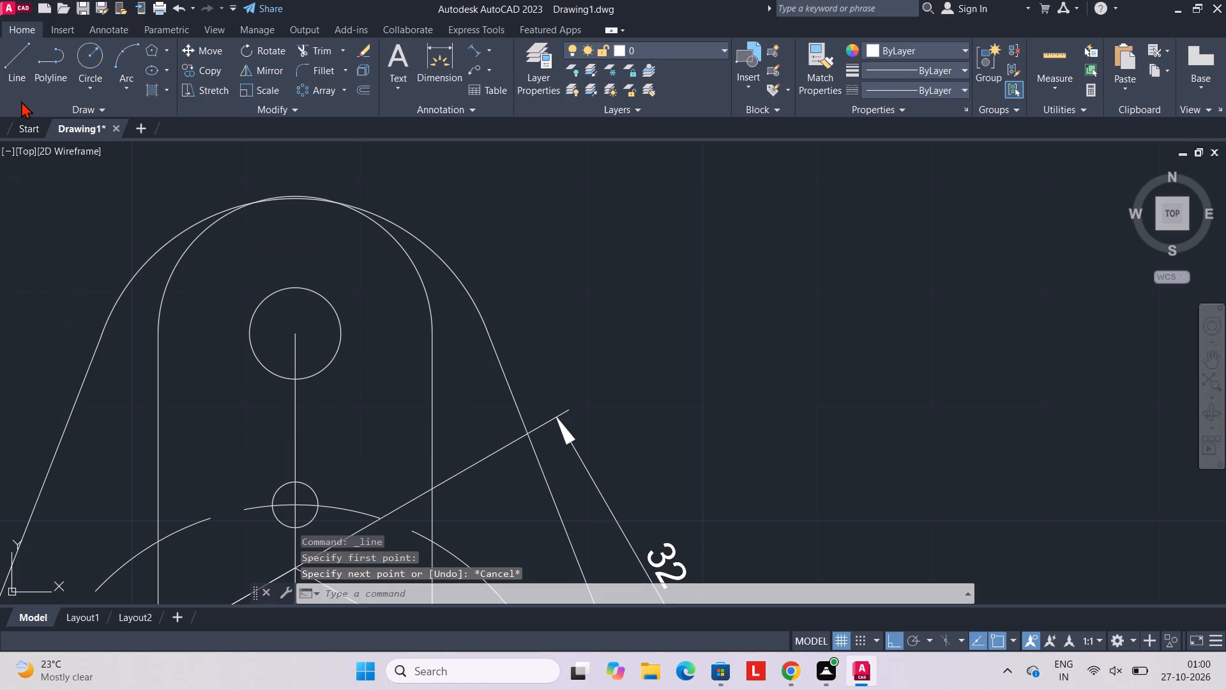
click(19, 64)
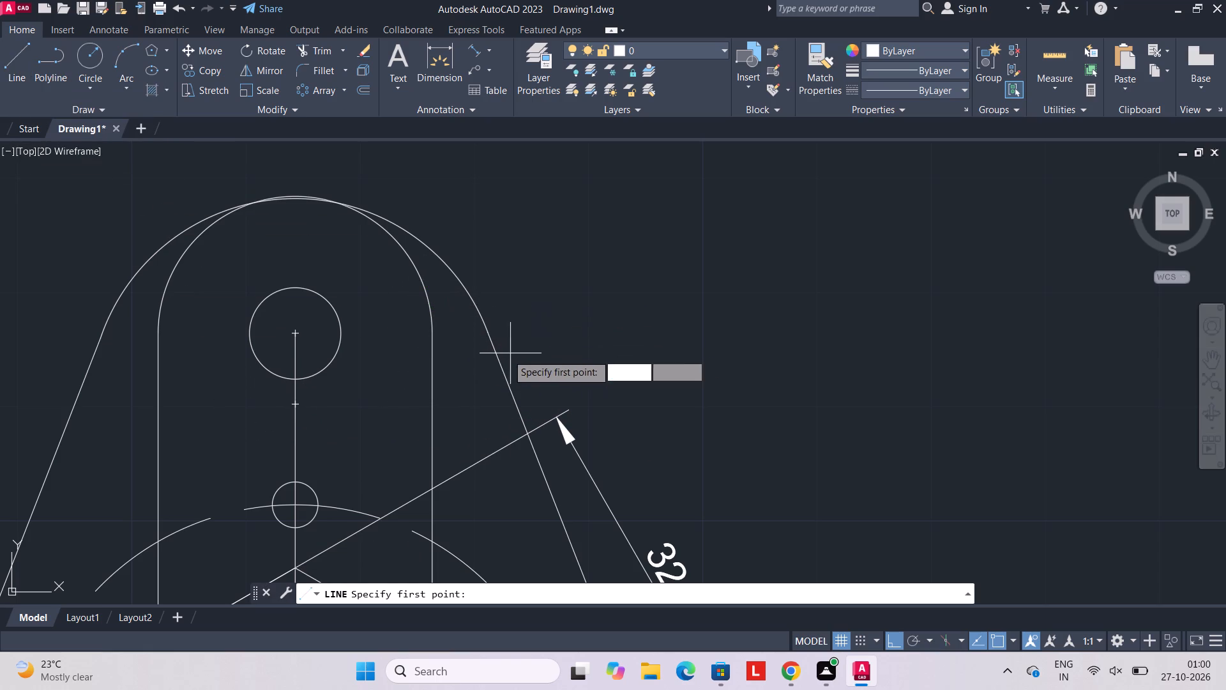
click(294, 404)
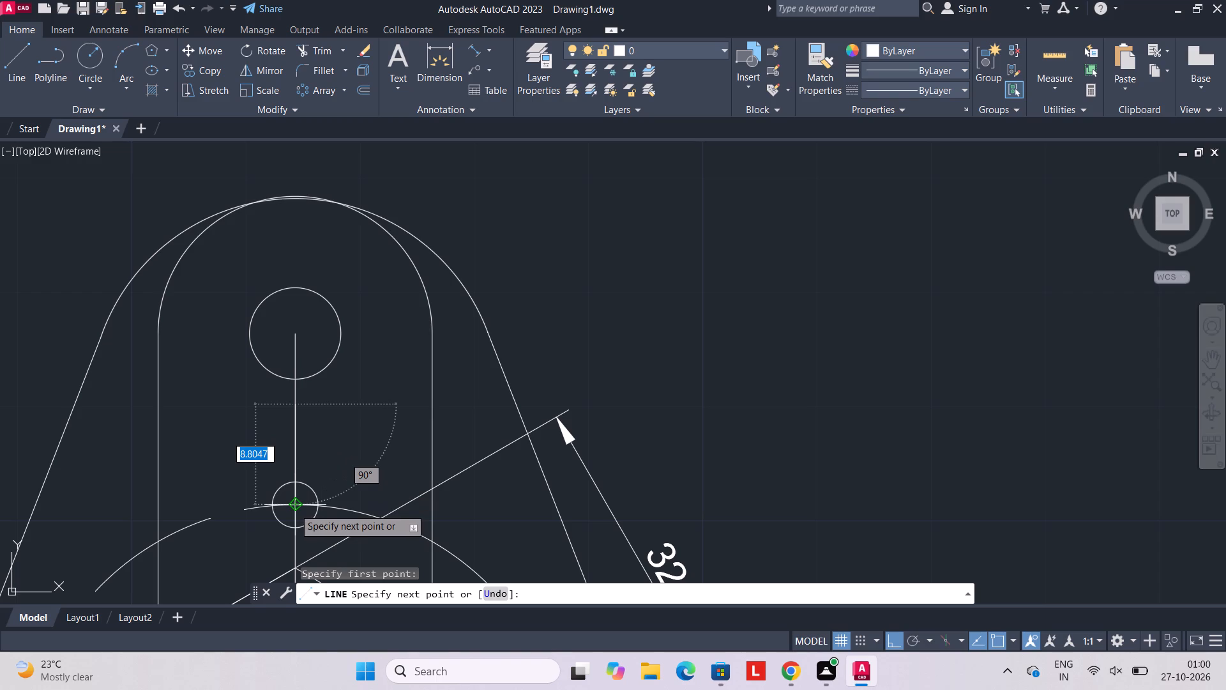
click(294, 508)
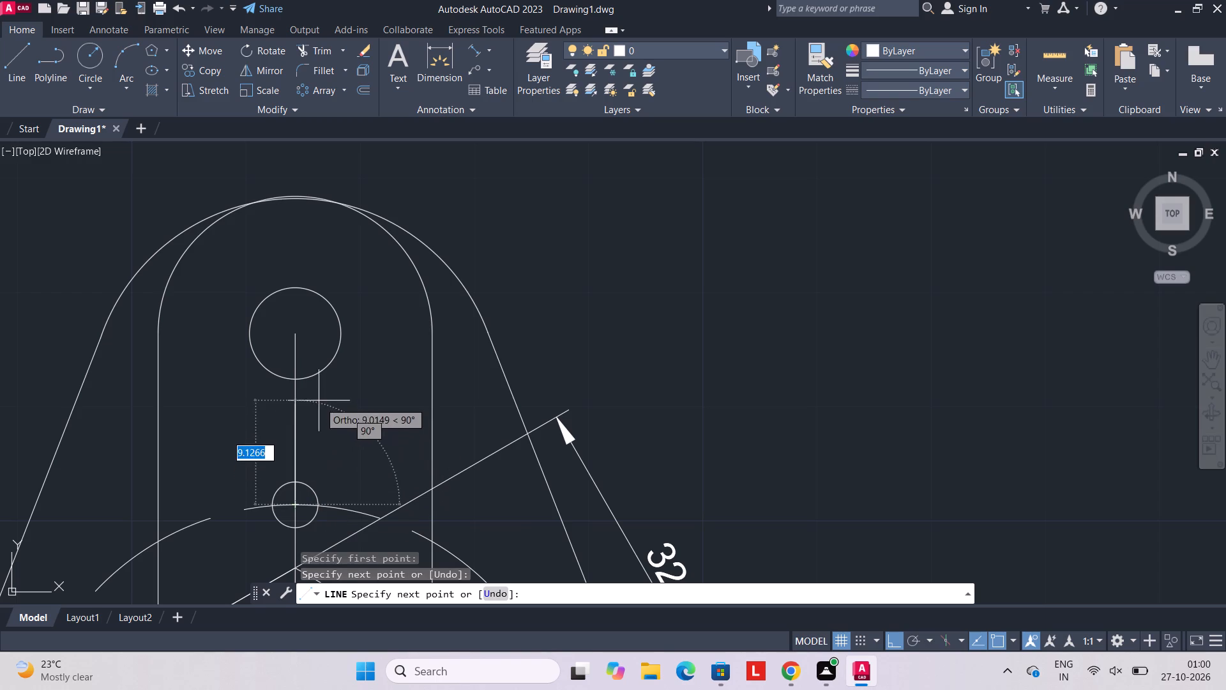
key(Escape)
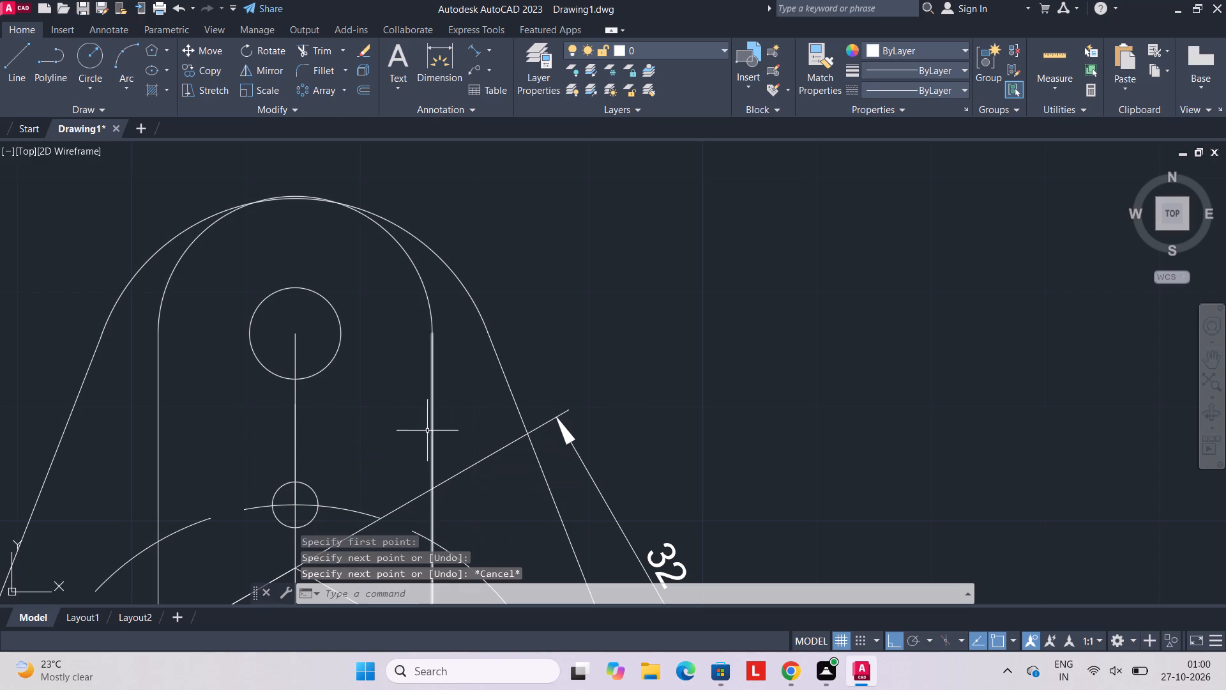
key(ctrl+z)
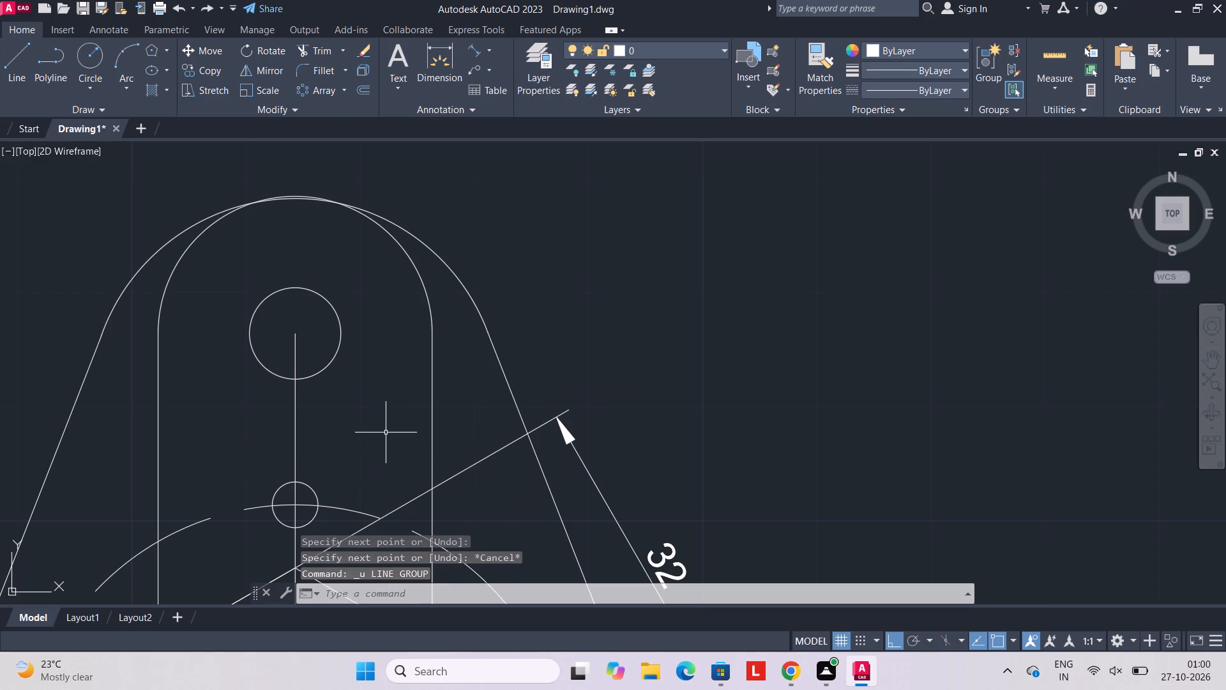
Draw a vertical line 9 units long downward from the centre of the bottom small hole on the dashed circle.
scroll(419, 431, up, 4)
scroll(423, 441, down, 6)
middle_drag(423, 441, 413, 335)
scroll(423, 426, down, 1)
middle_drag(423, 368, 423, 321)
middle_drag(423, 401, 421, 364)
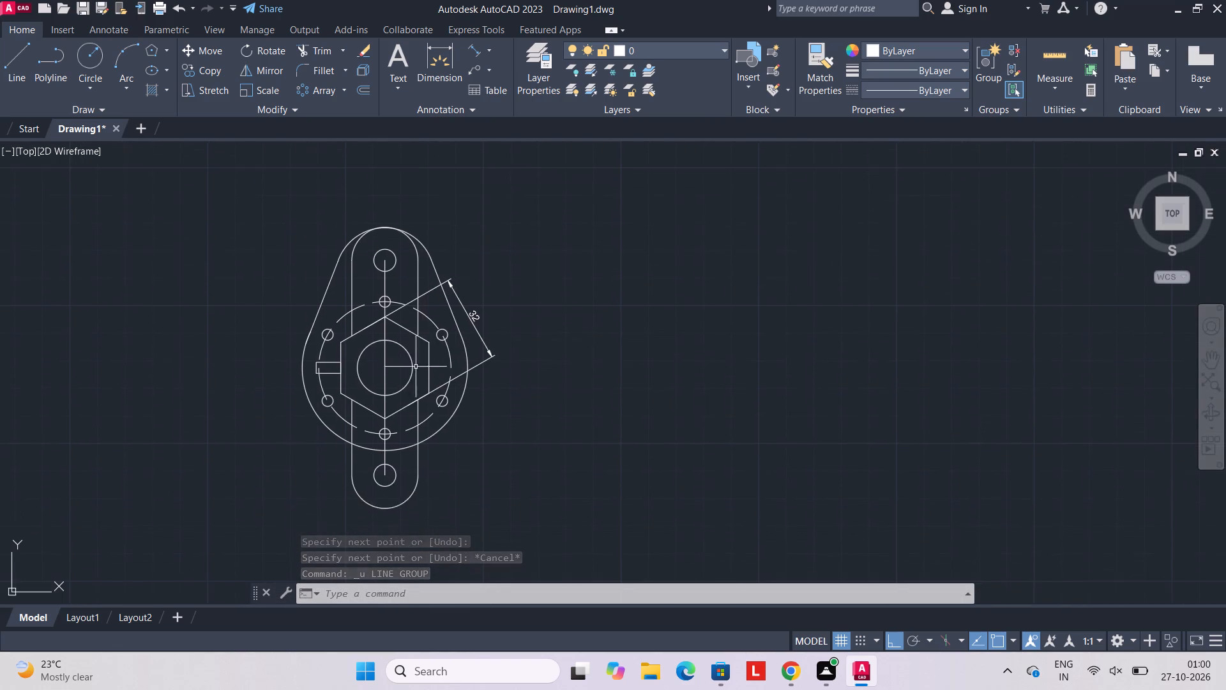
scroll(400, 379, up, 1)
click(26, 55)
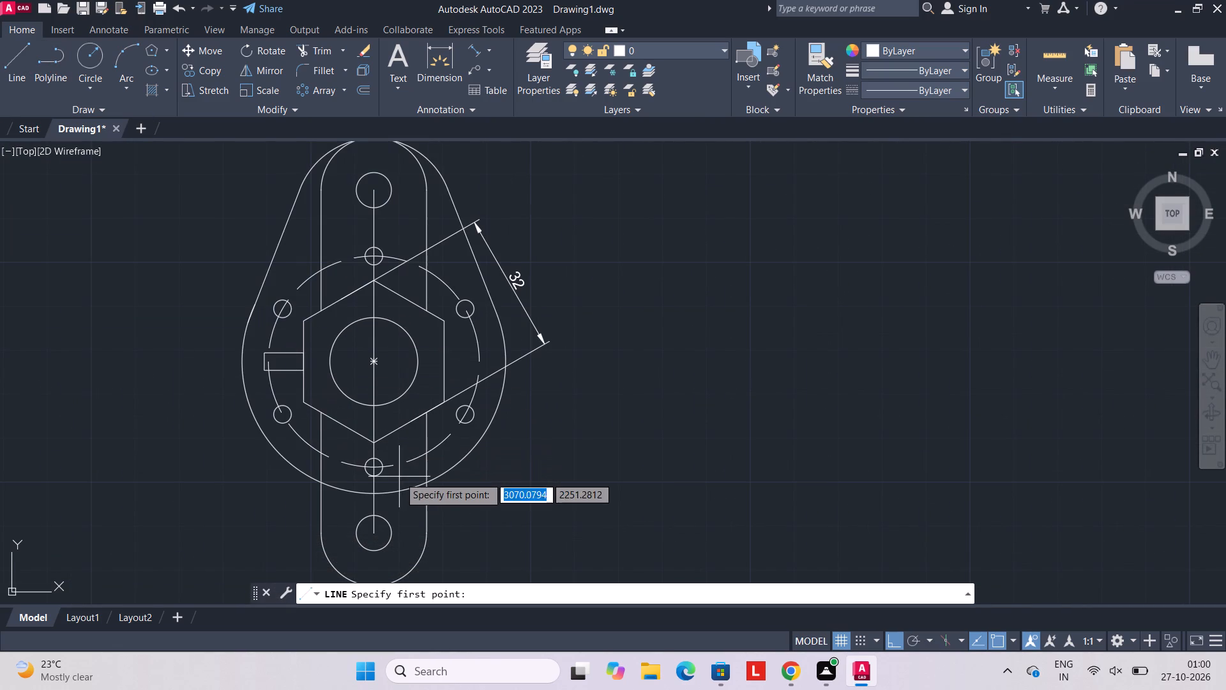
click(375, 469)
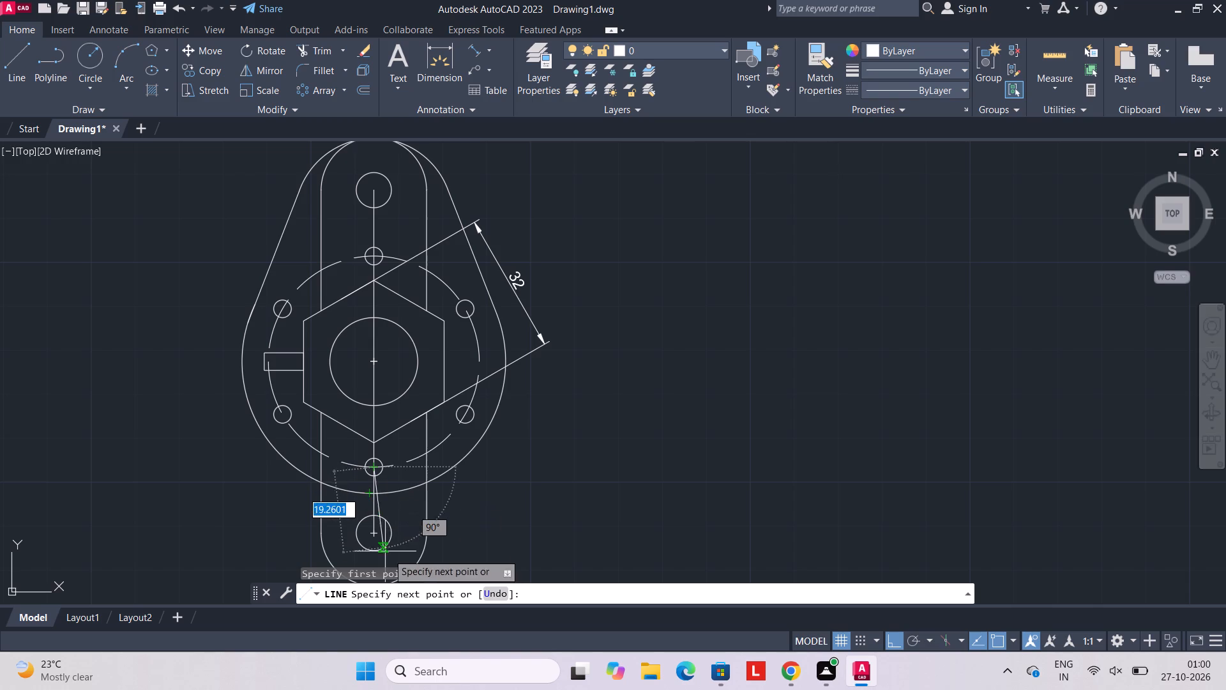
text(8.8)
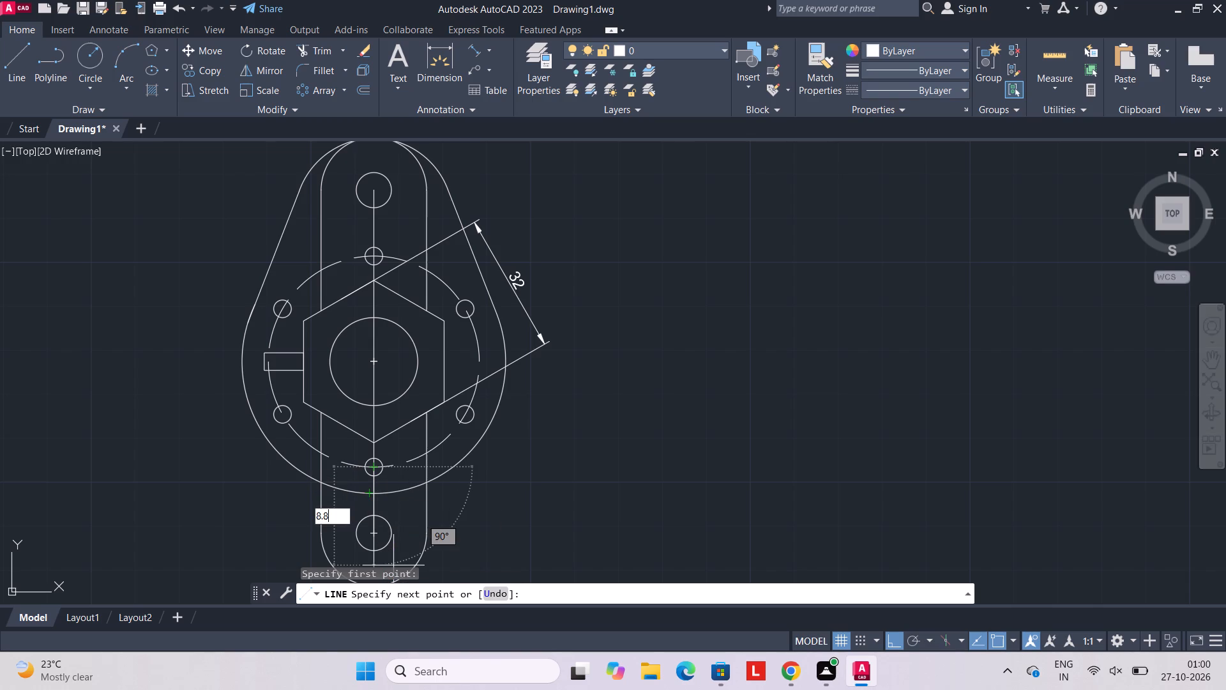
key(BackSpace)
key(BackSpace)
key(BackSpace)
key(9)
key(Return)
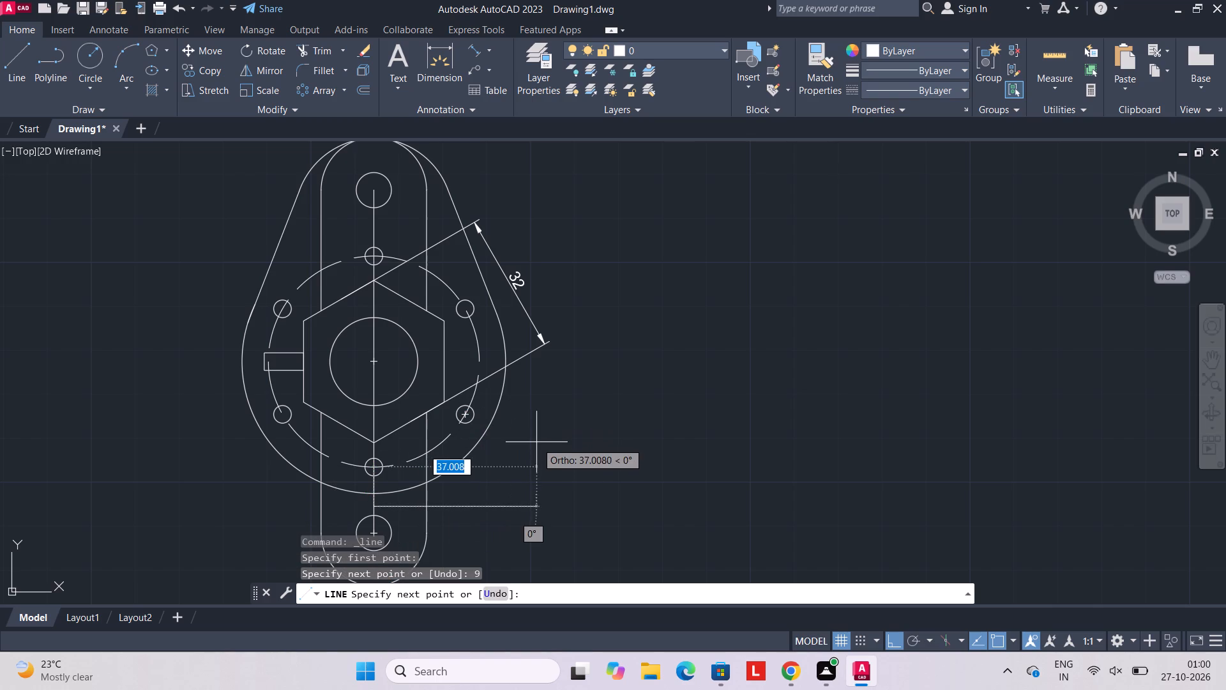
key(Escape)
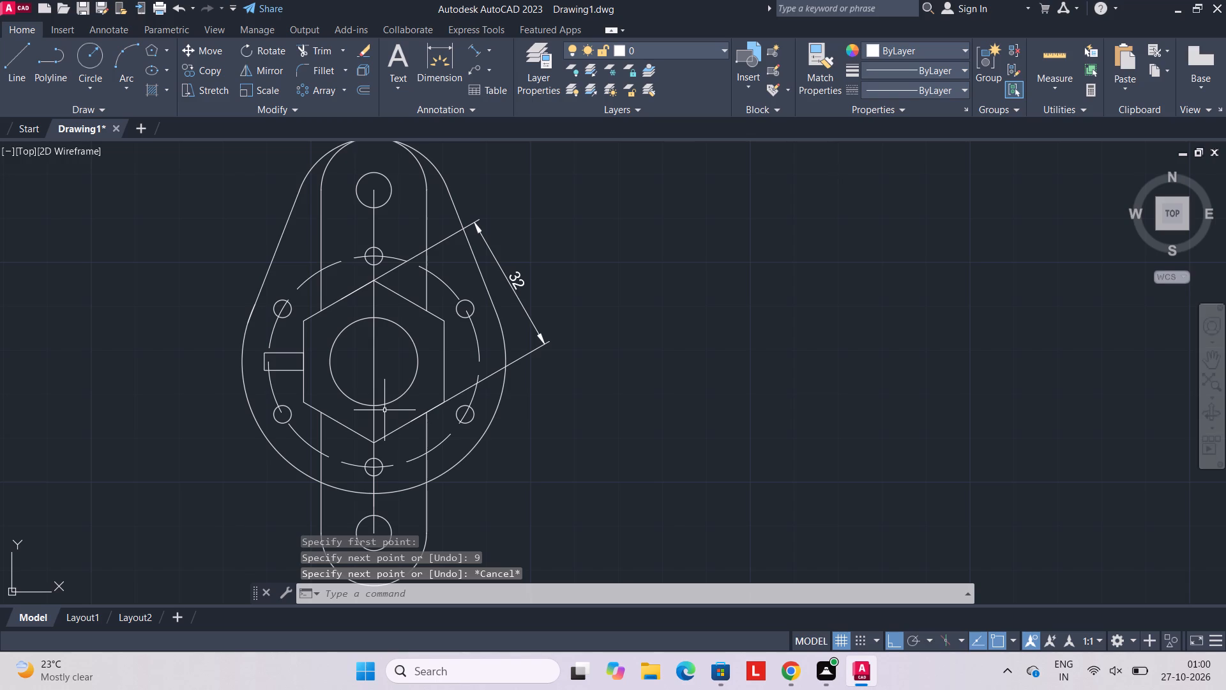
Draw a radius-18 circle centred on the lower end of the 9-unit line, around the link's rounded lower end.
middle_drag(431, 385, 430, 246)
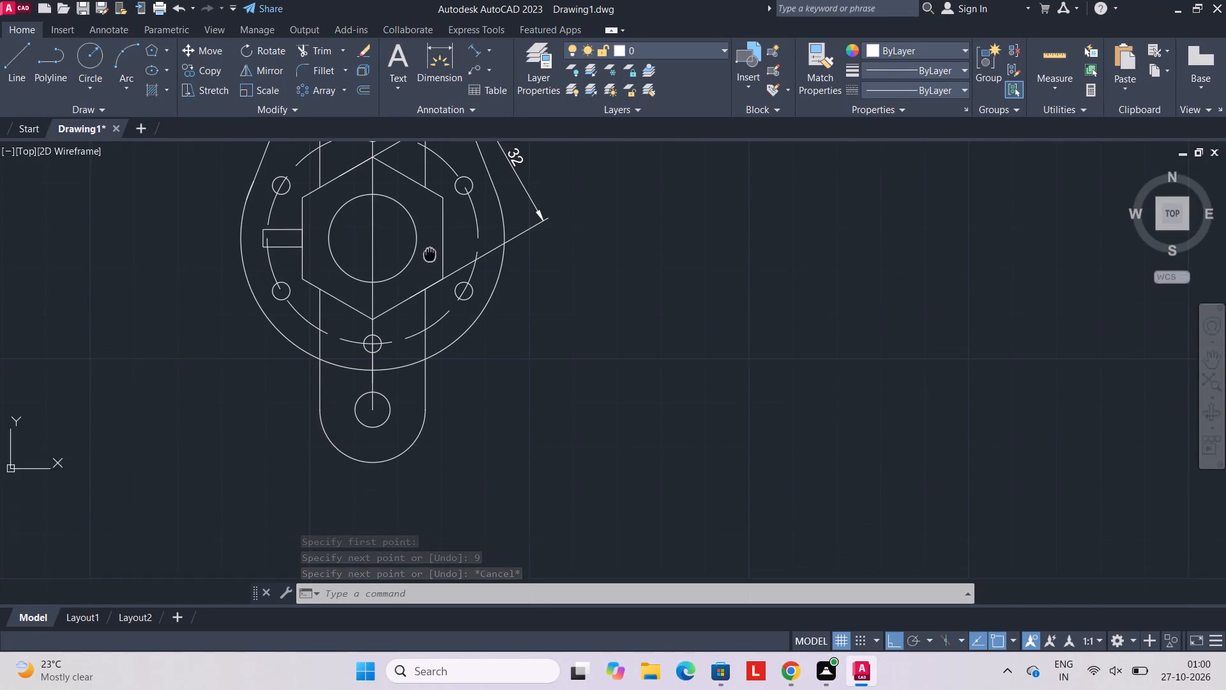
middle_drag(430, 246, 430, 245)
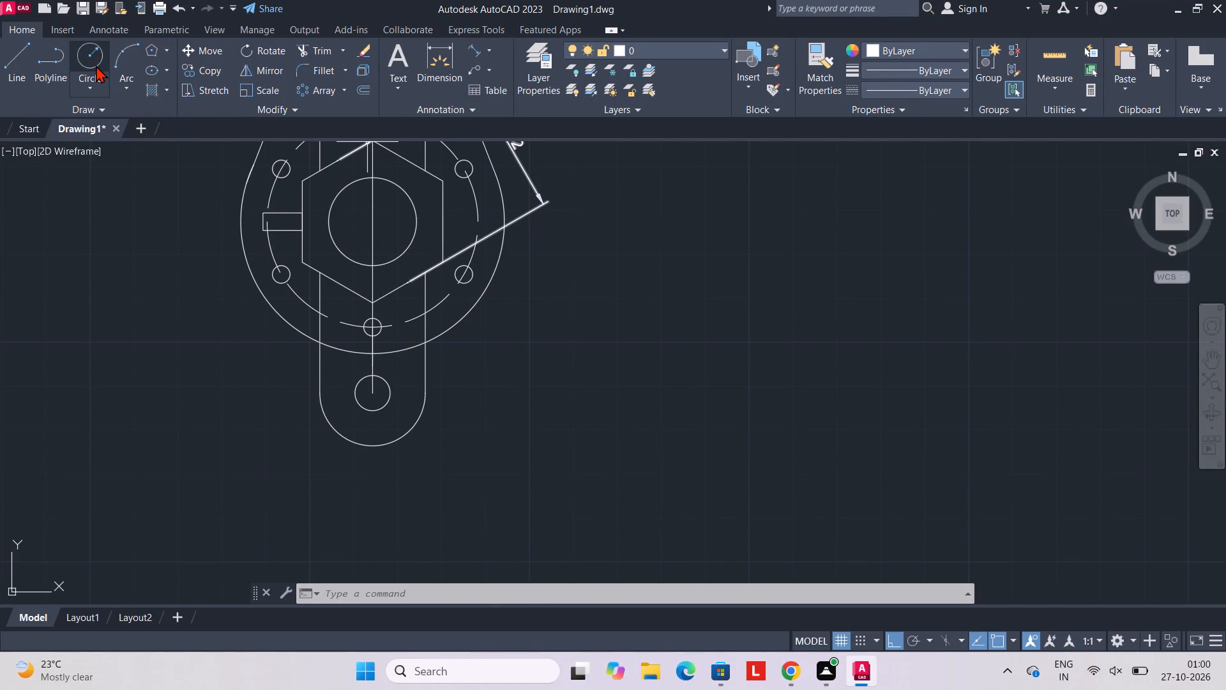
click(96, 65)
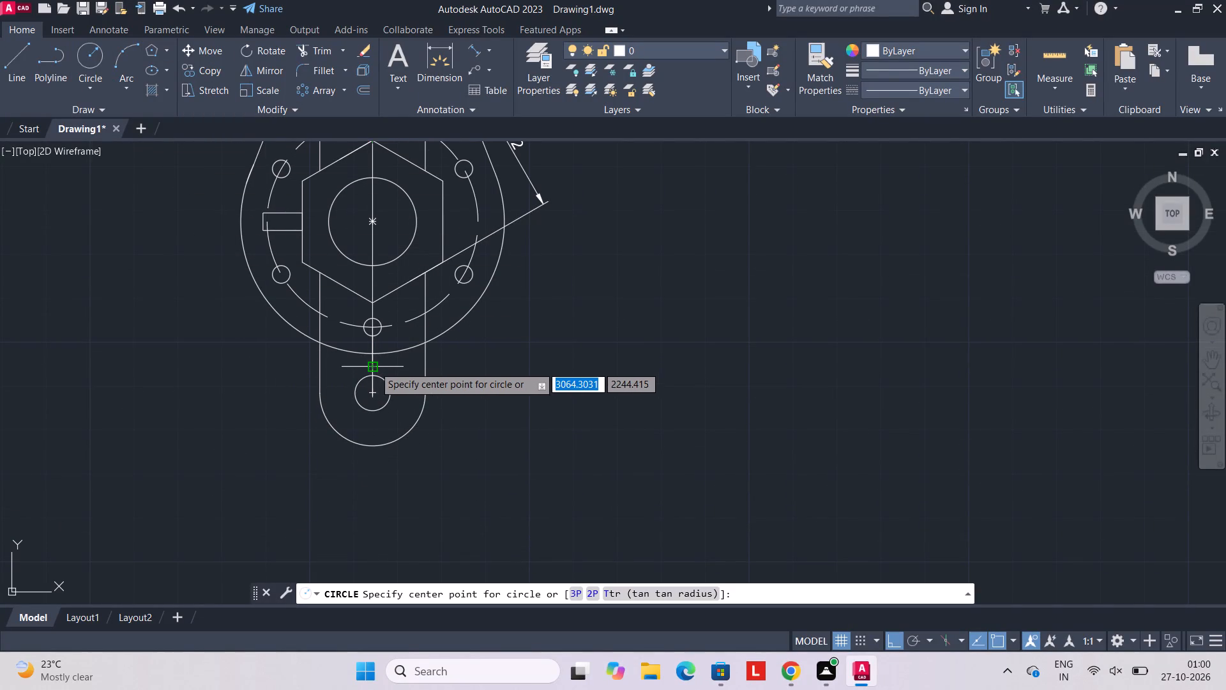
click(374, 366)
text(18)
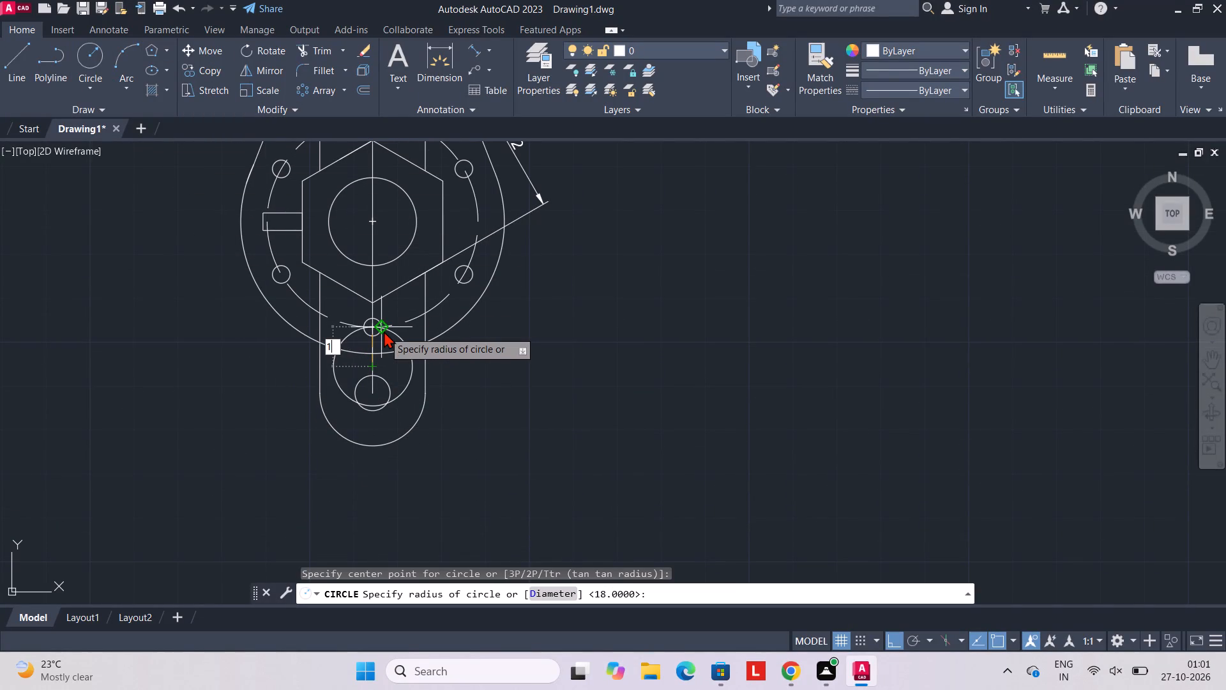
key(Return)
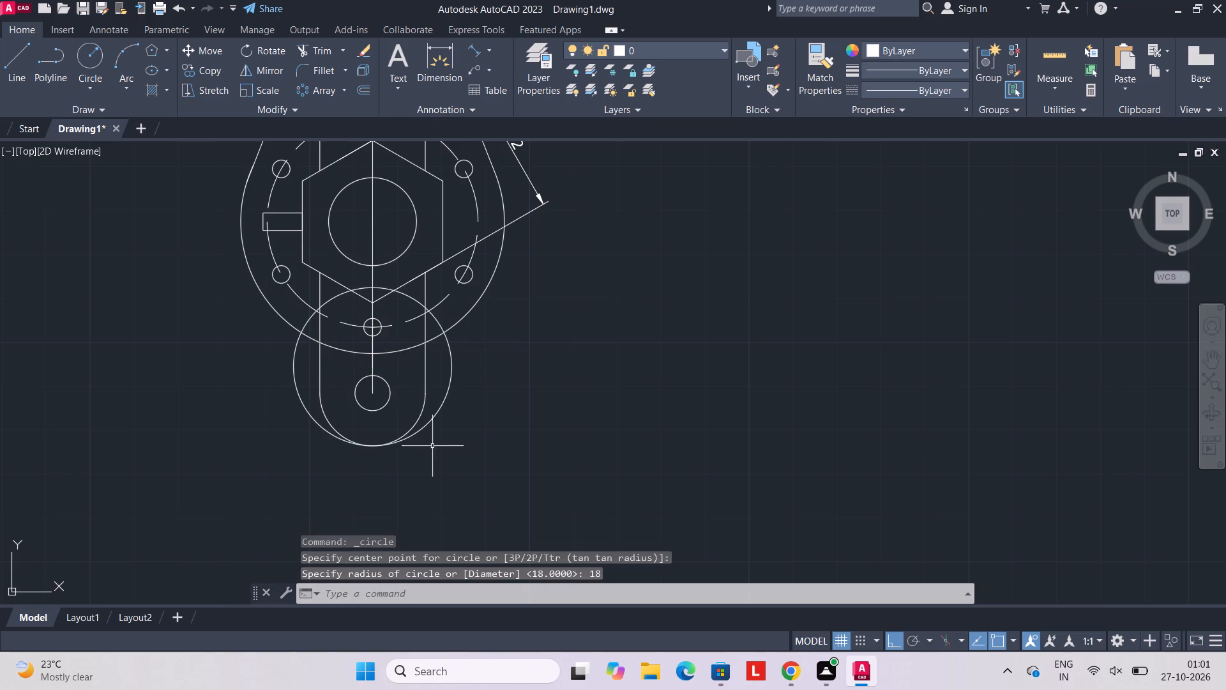
scroll(393, 461, up, 3)
scroll(312, 351, up, 4)
scroll(377, 452, down, 4)
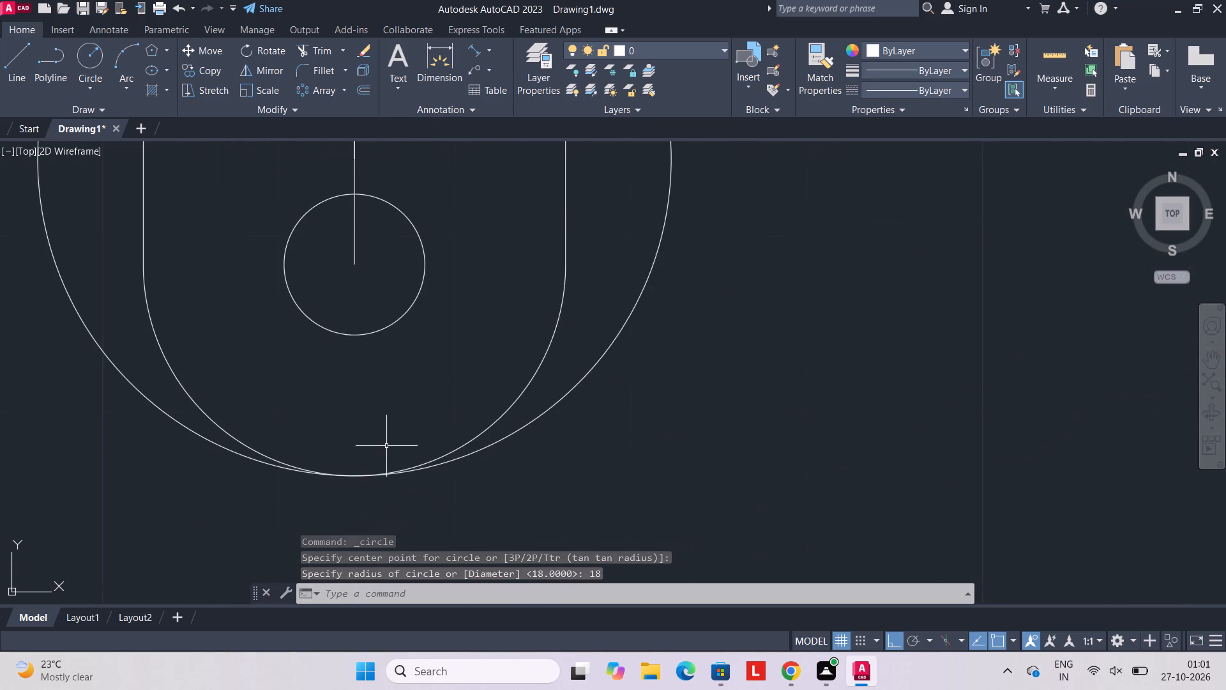
Draw a slanted line from the lower-left side of the radius-30 circle down to the left side of the lower radius-18 circle.
scroll(383, 381, down, 2)
scroll(400, 295, down, 2)
middle_drag(404, 287, 407, 362)
click(10, 56)
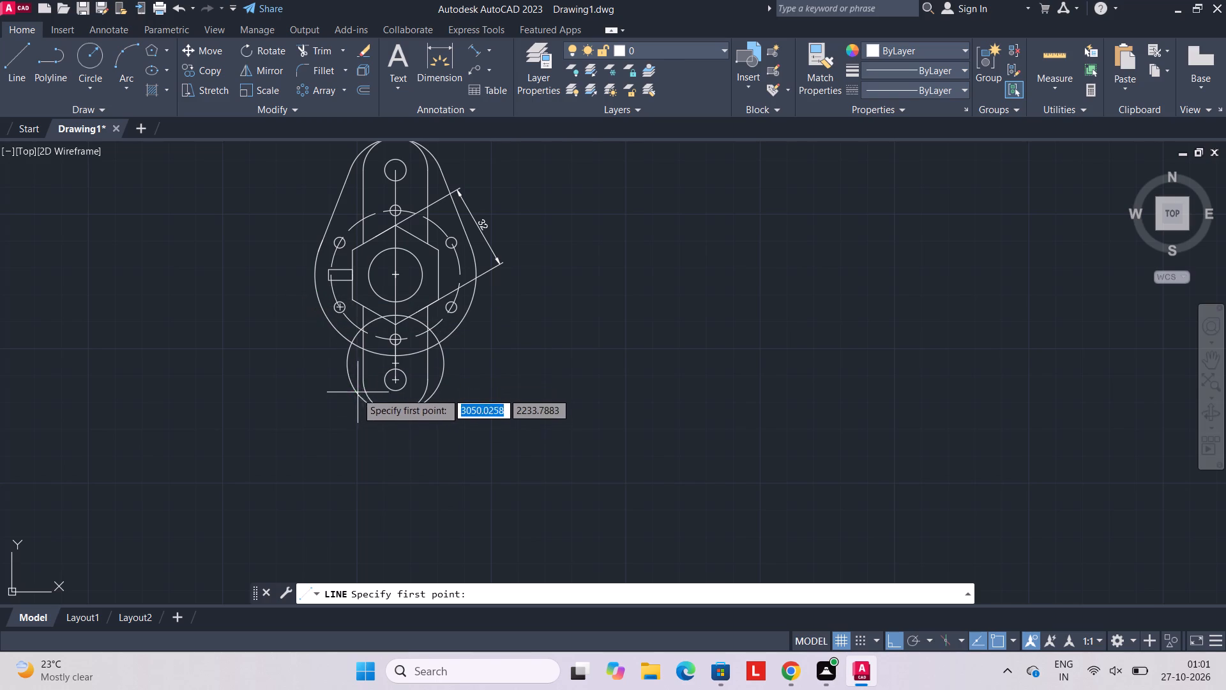
click(321, 307)
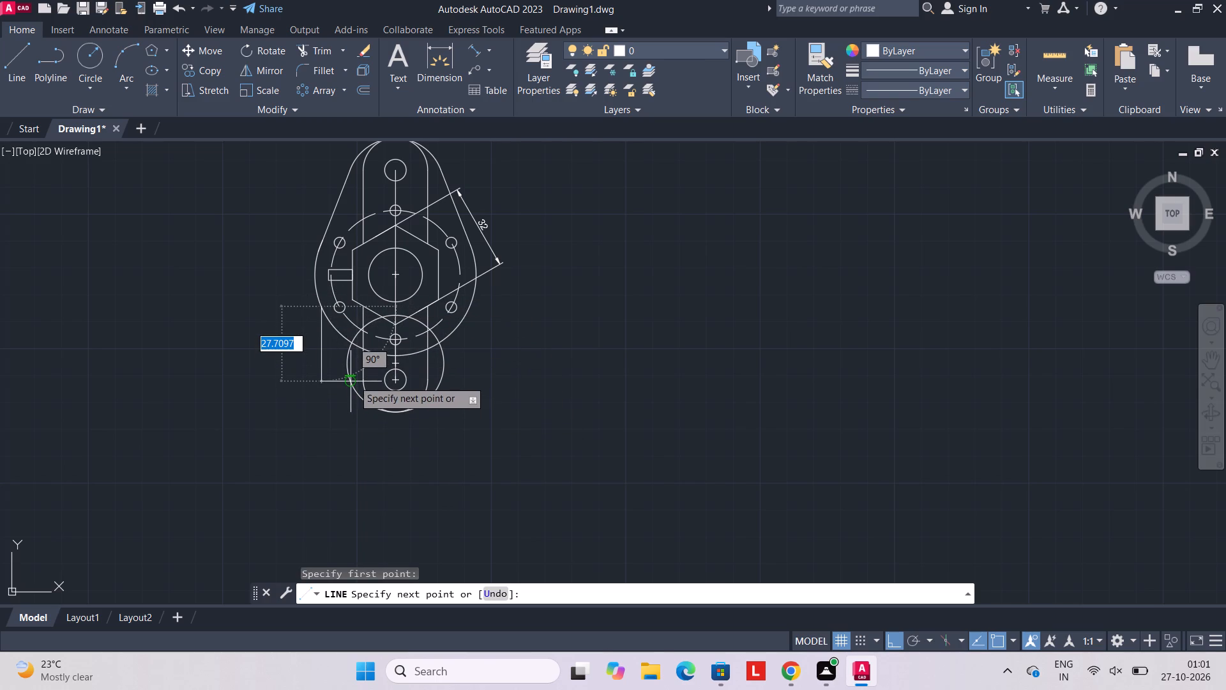
click(353, 380)
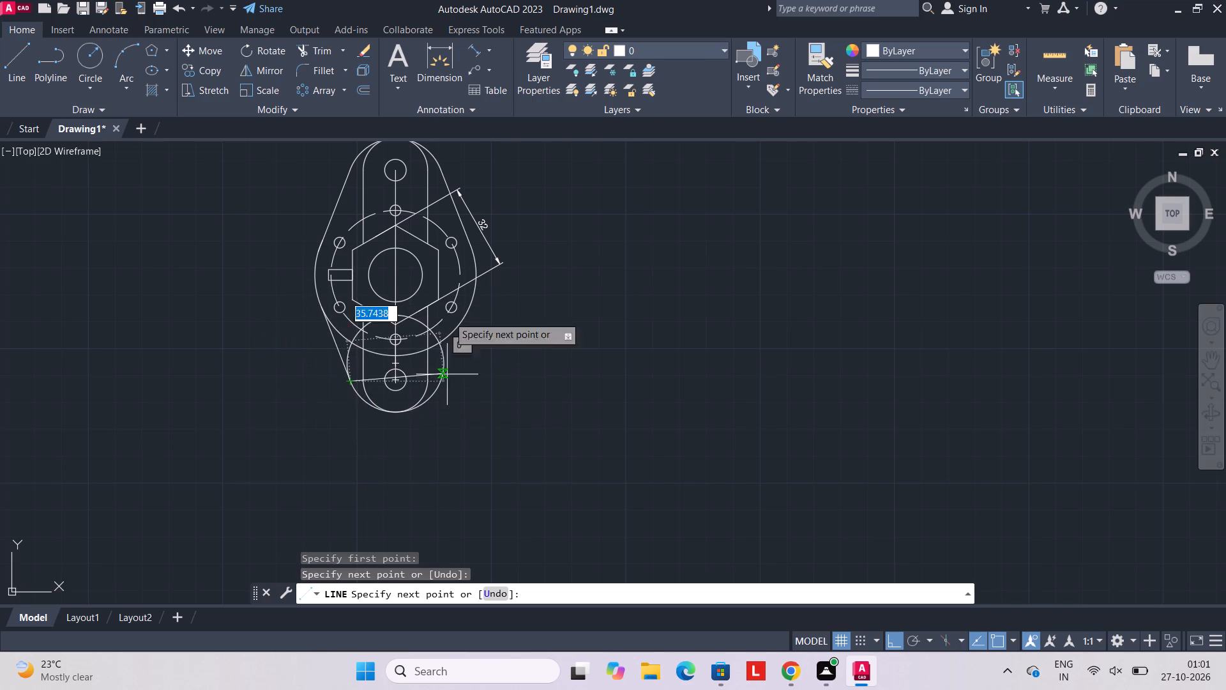
key(Escape)
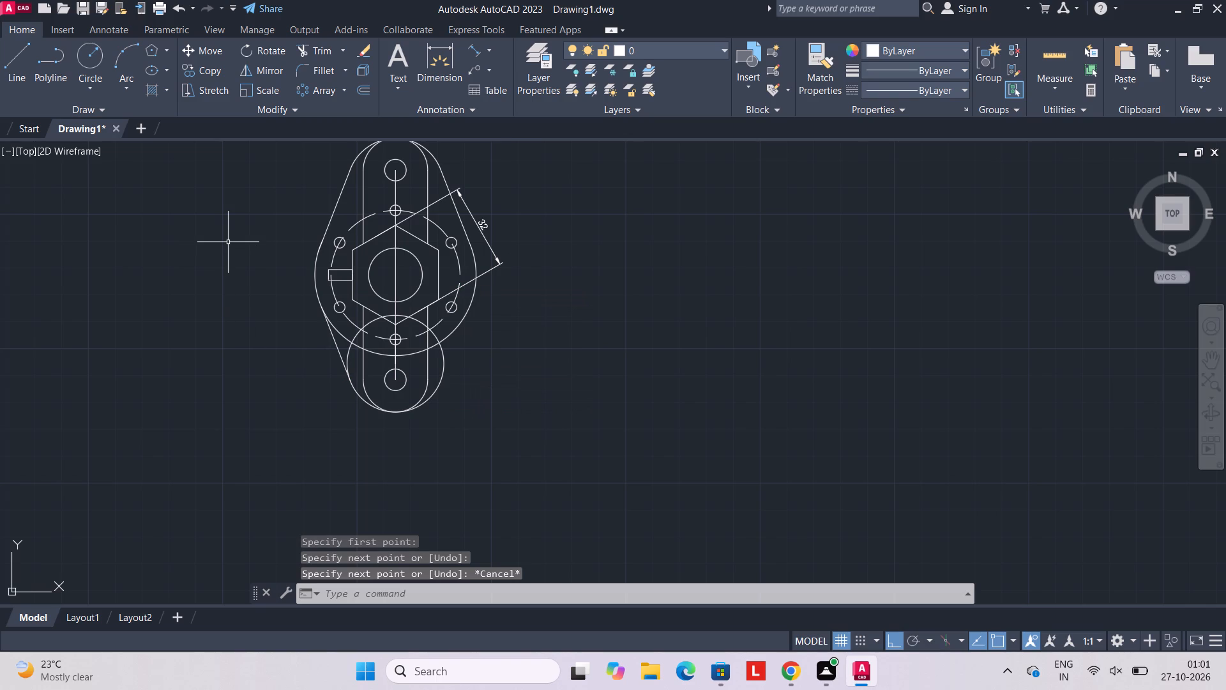
Draw a slanted line from the lower-right side of the radius-30 circle down to the right side of the lower radius-18 circle.
click(29, 59)
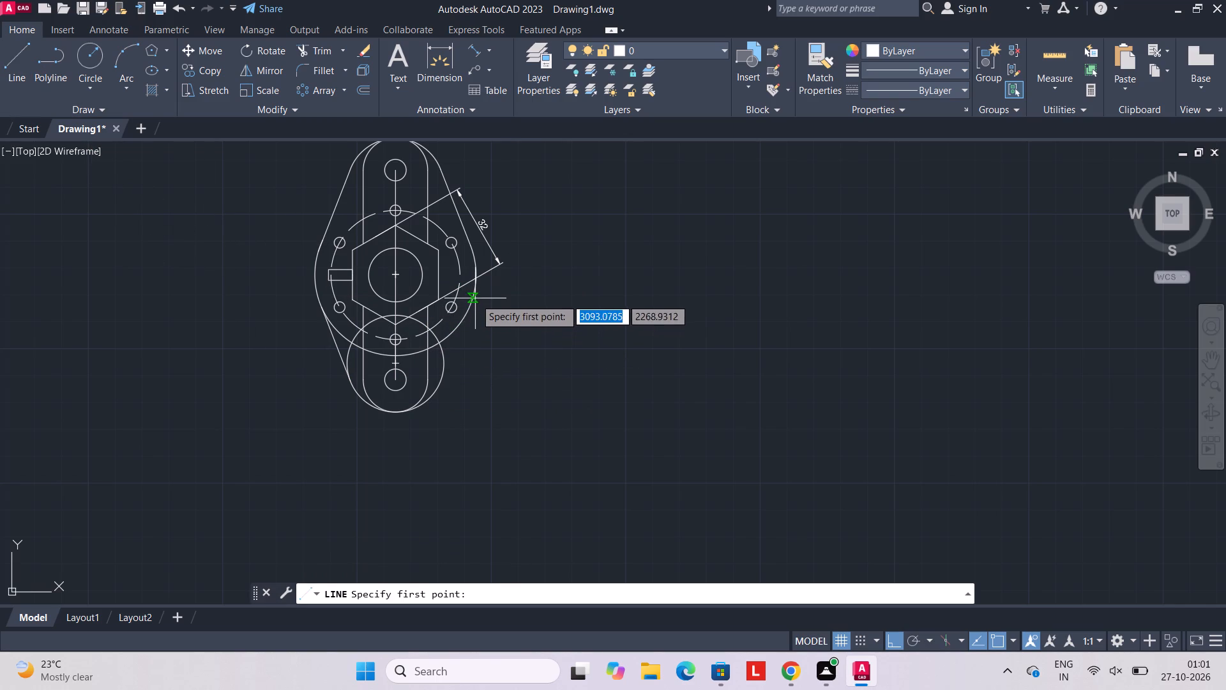
click(475, 298)
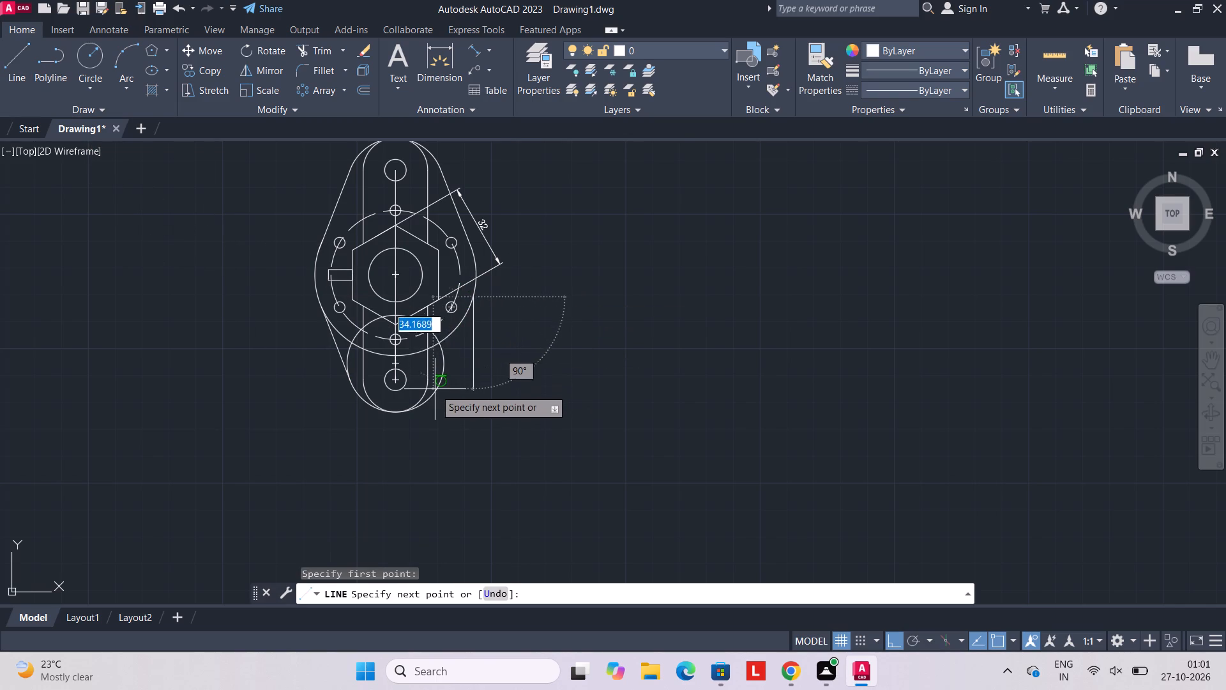
click(440, 384)
key(Escape)
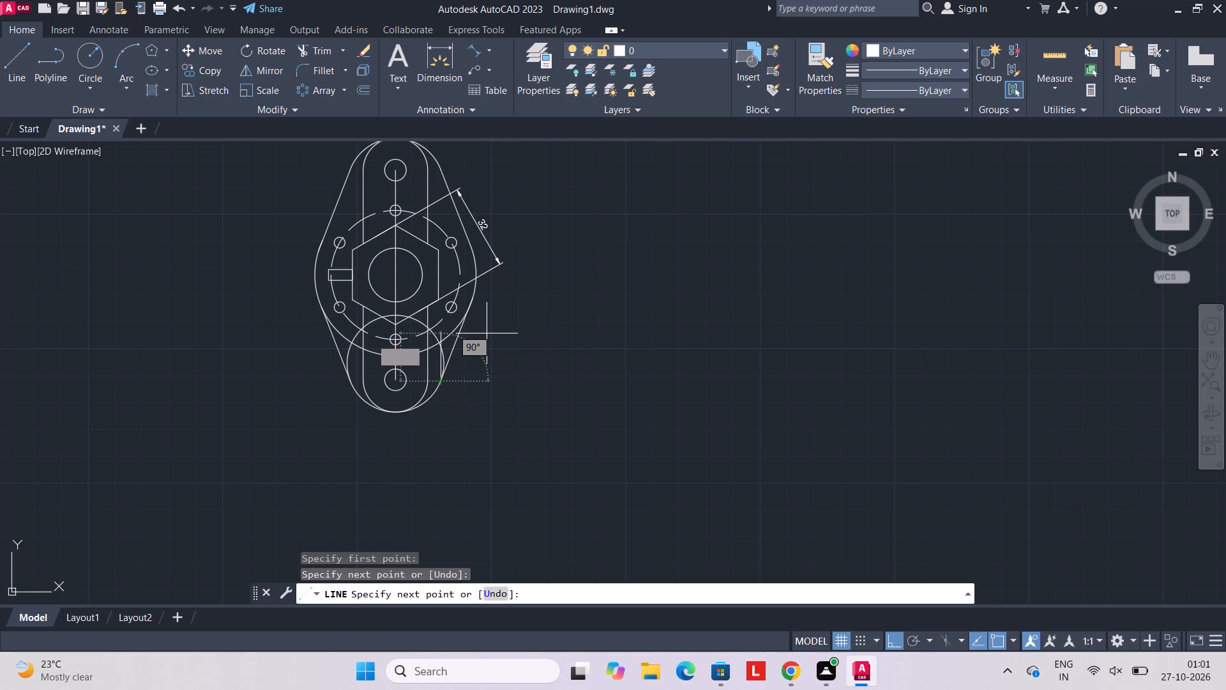
Trim the lower radius-18 circle's upper portion between the two lower slanted lines, including the small leftovers beside the link's edges.
scroll(423, 256, up, 1)
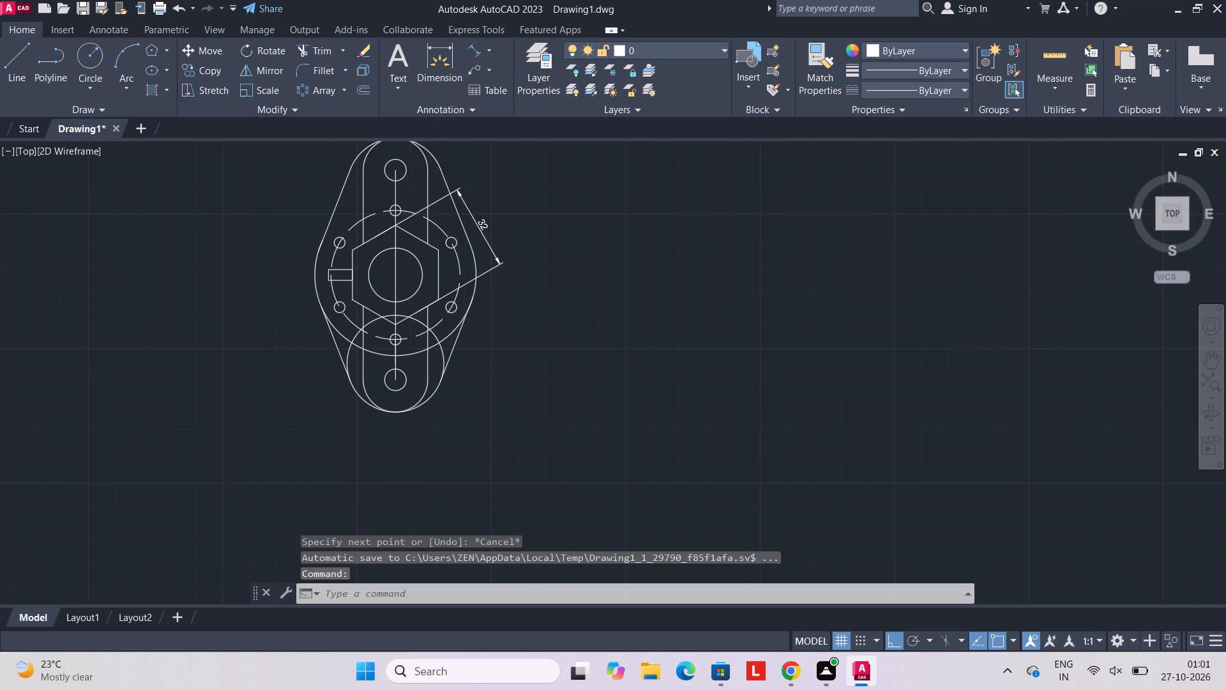
middle_drag(450, 268, 450, 321)
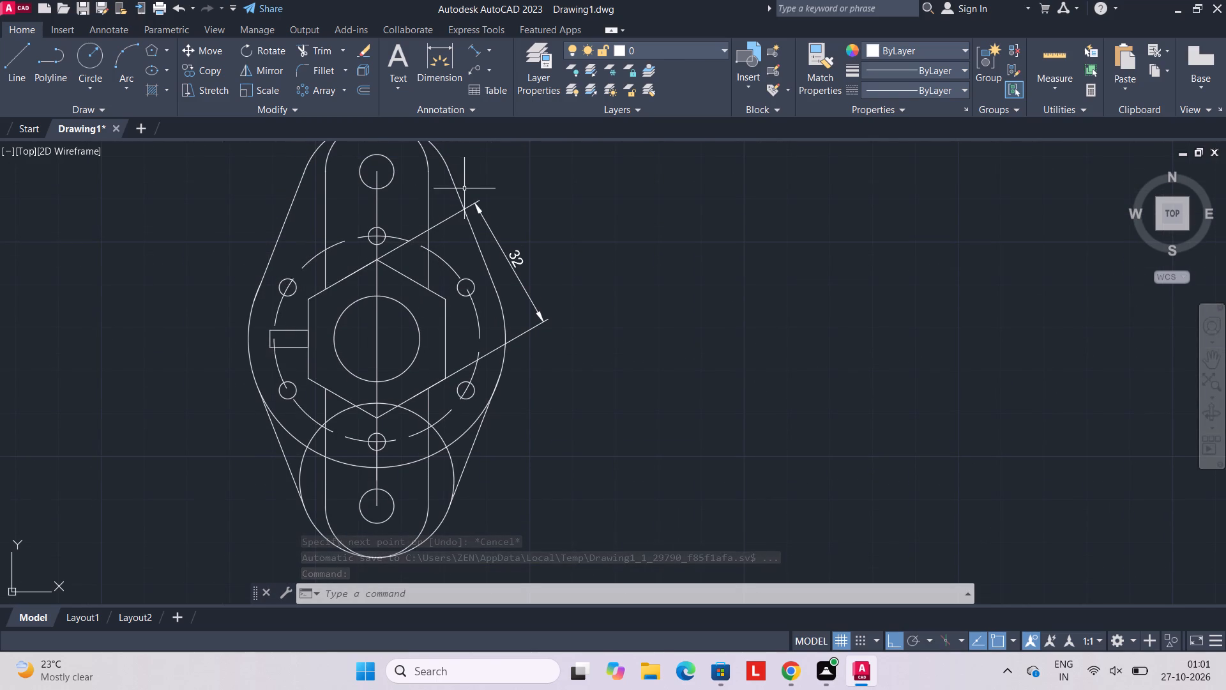
click(321, 41)
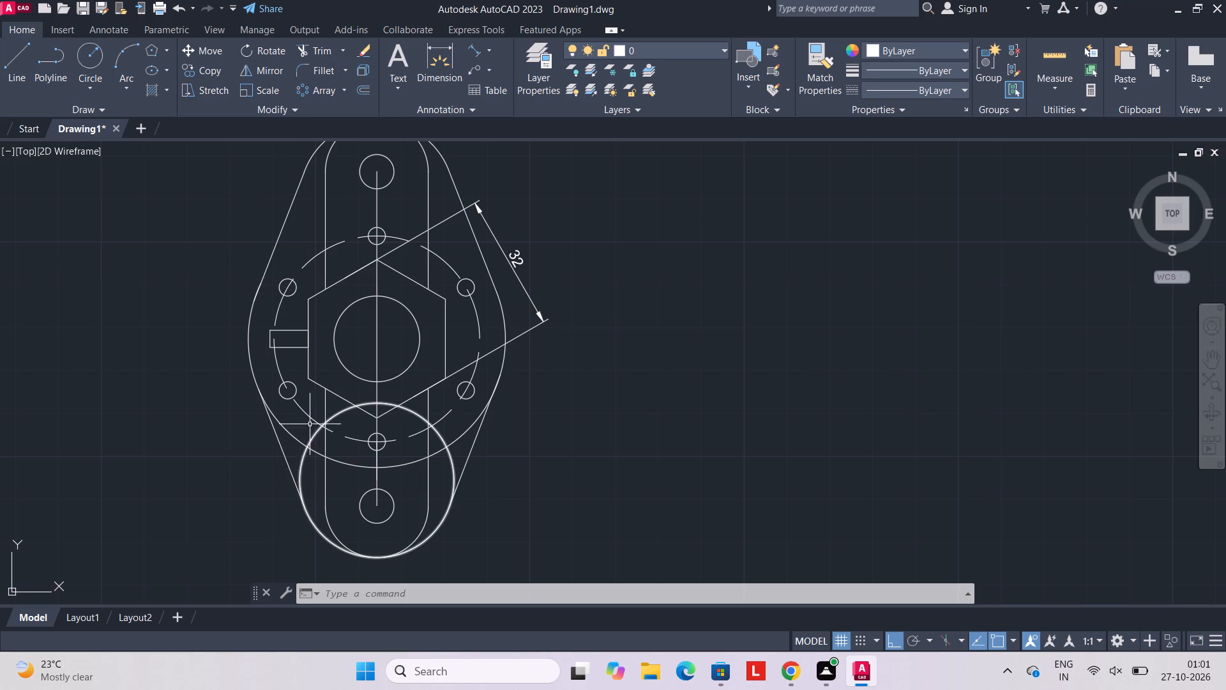
click(320, 49)
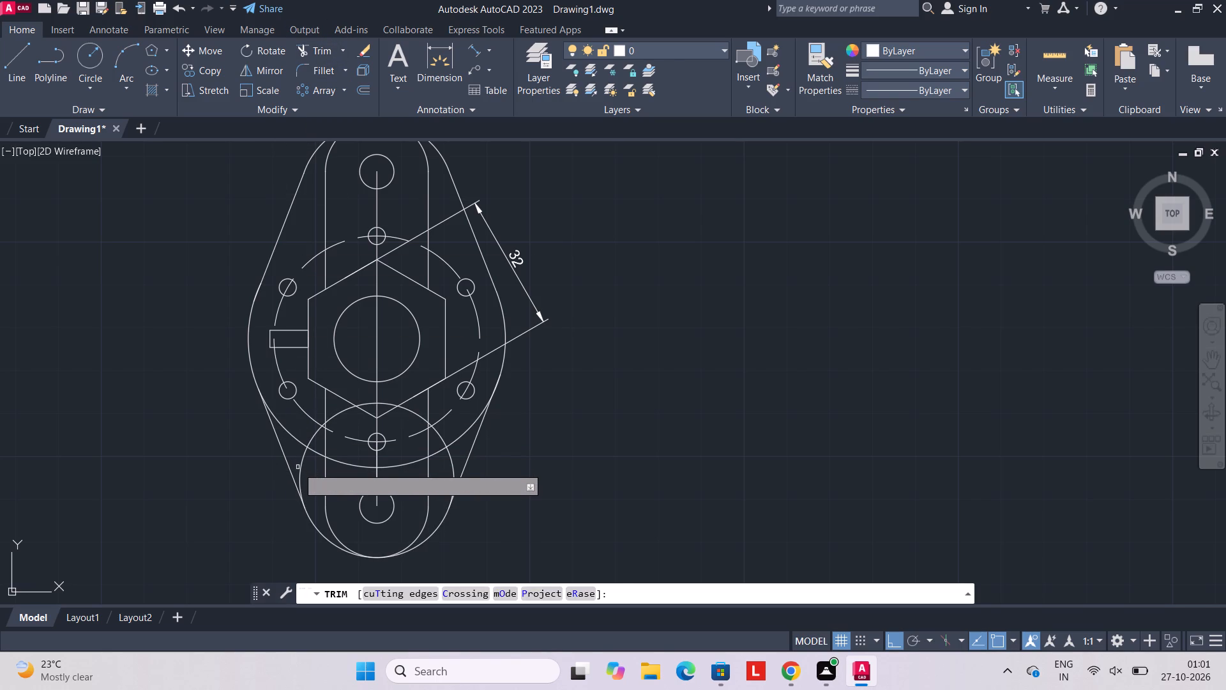
click(301, 467)
click(312, 439)
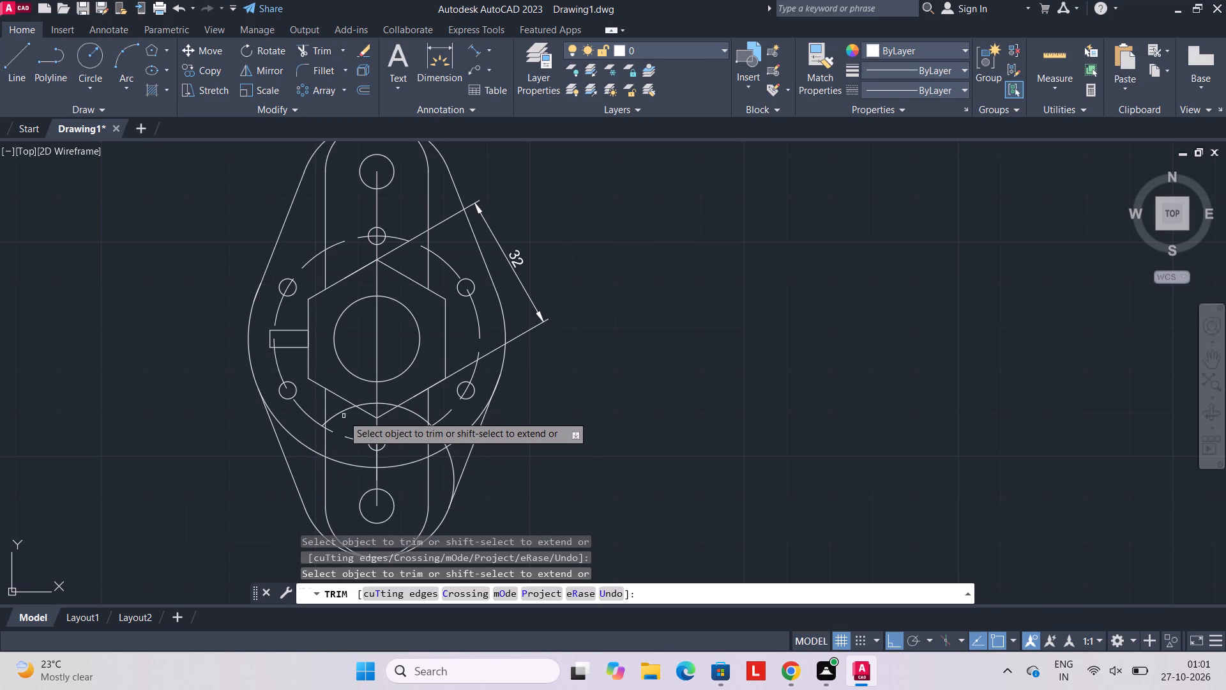
click(340, 415)
click(365, 404)
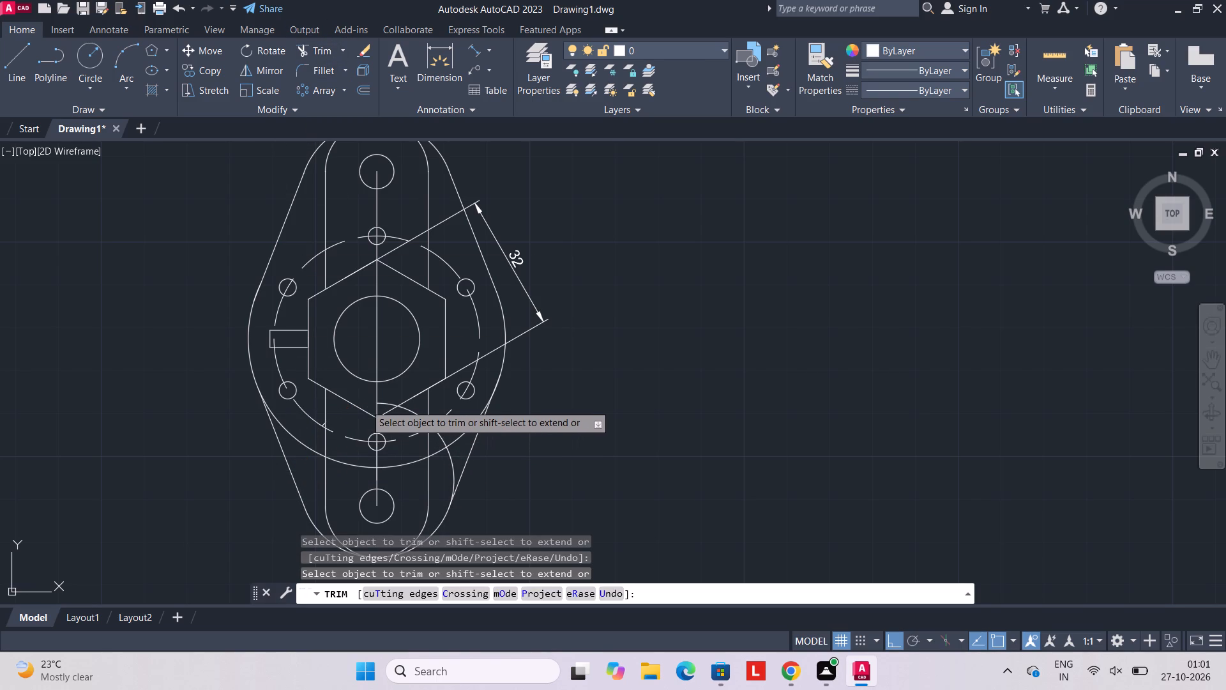
click(382, 404)
click(411, 409)
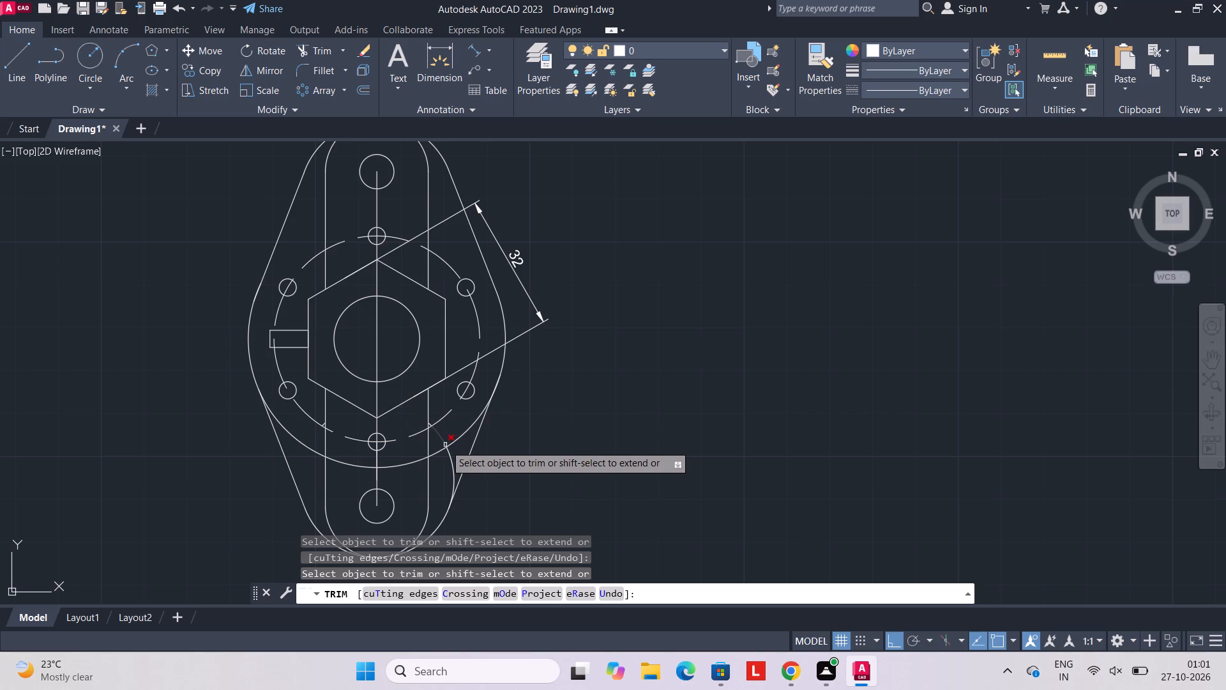
click(444, 444)
click(450, 461)
scroll(430, 452, up, 2)
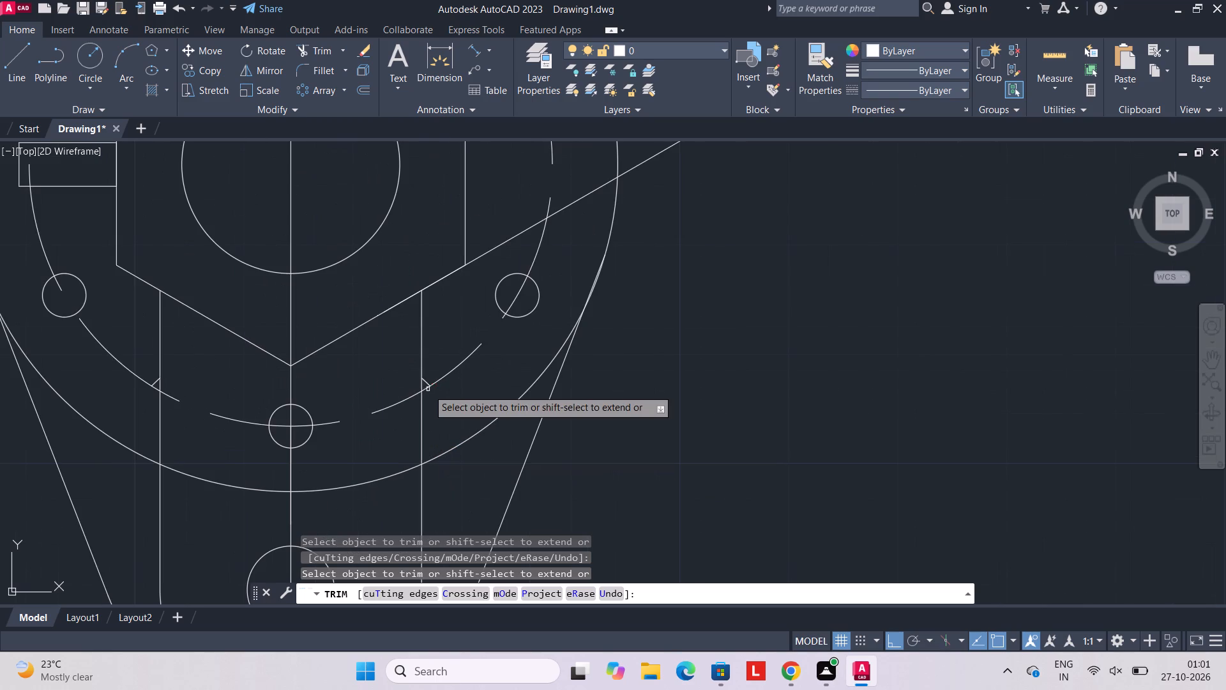
click(426, 378)
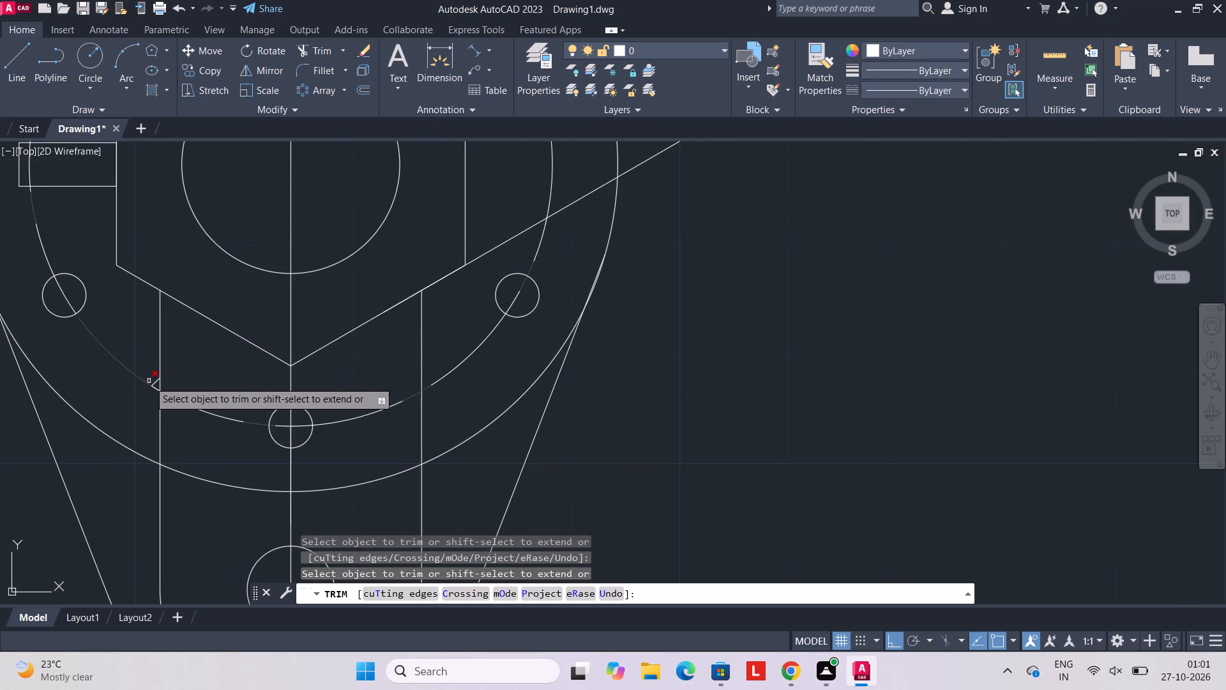
click(154, 381)
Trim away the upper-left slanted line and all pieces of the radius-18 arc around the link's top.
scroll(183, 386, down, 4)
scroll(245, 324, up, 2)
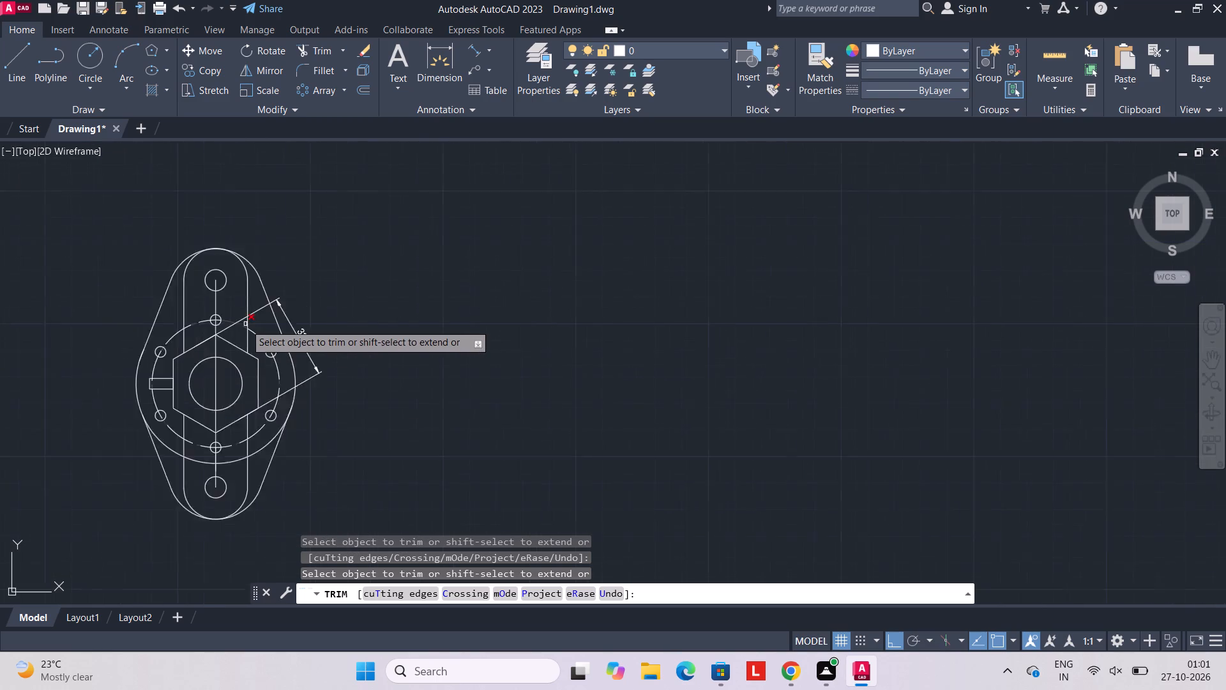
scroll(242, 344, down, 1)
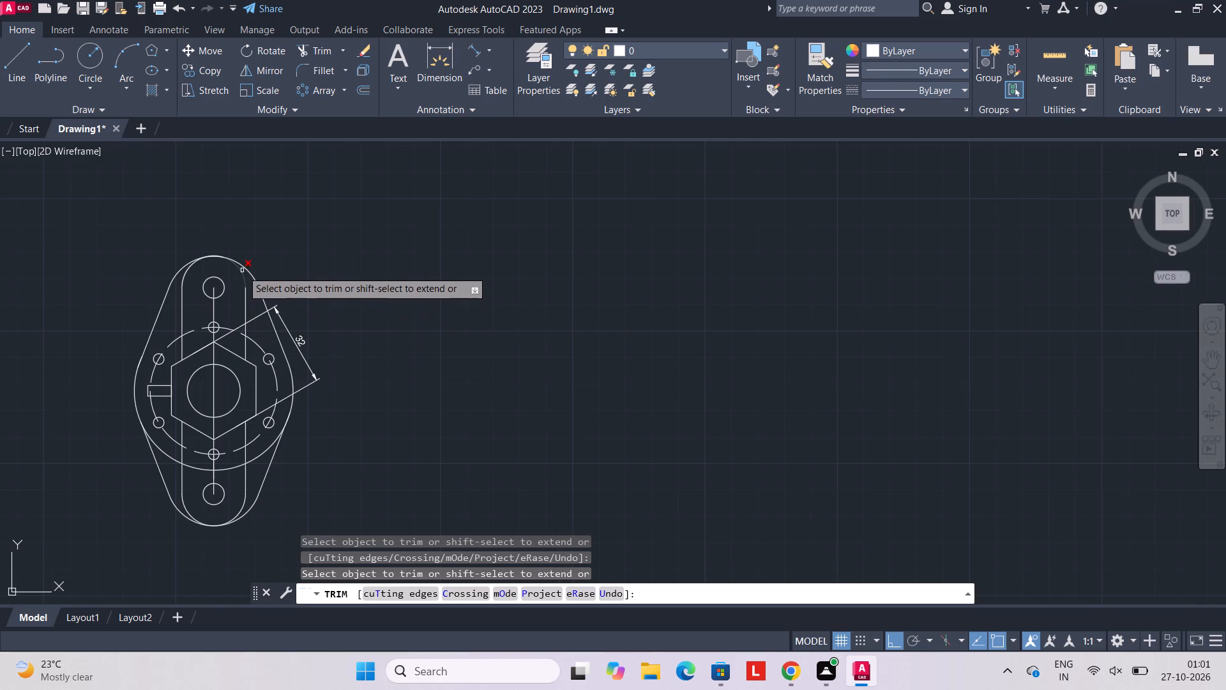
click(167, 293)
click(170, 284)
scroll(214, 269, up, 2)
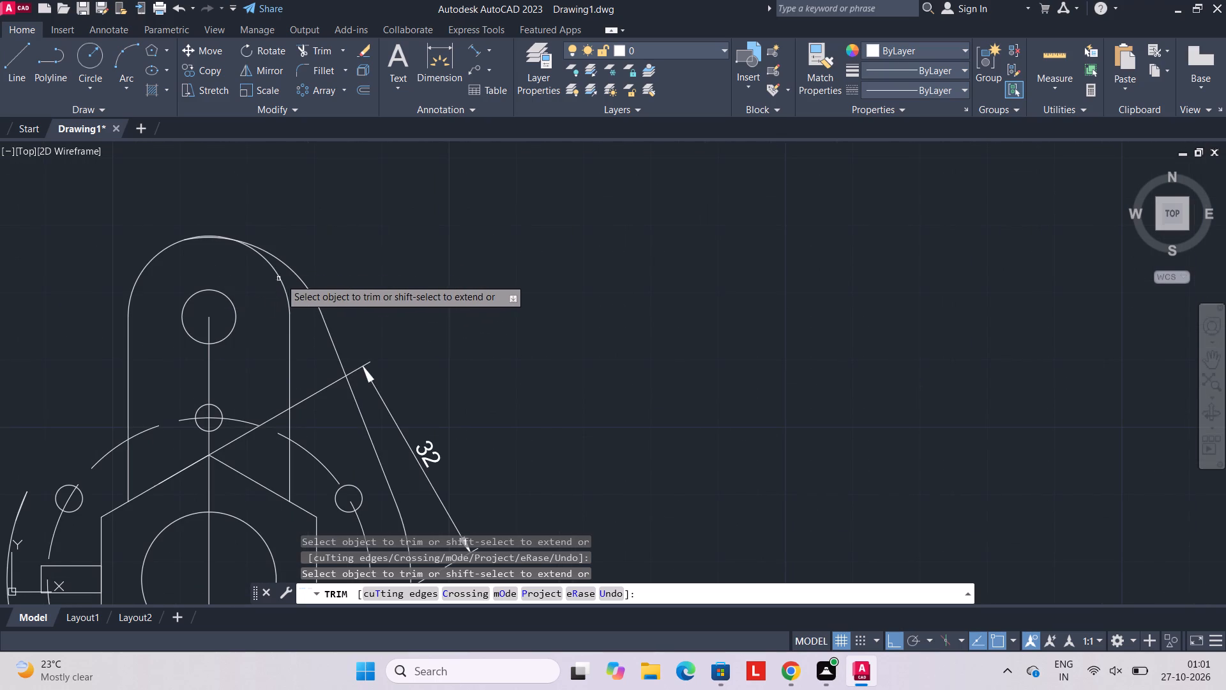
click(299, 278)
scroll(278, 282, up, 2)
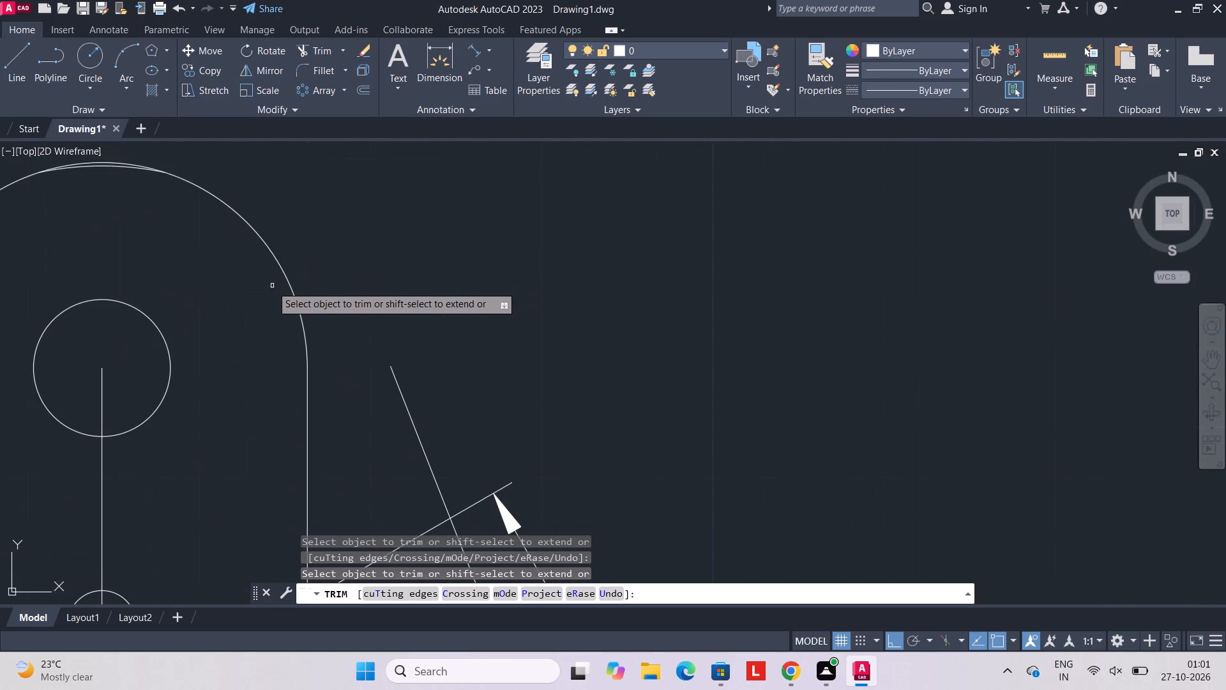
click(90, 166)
Draw a vertical line 9 units long upward from the centre of the top small hole on the dashed circle.
scroll(223, 266, up, 1)
scroll(216, 282, down, 3)
middle_drag(250, 350, 252, 350)
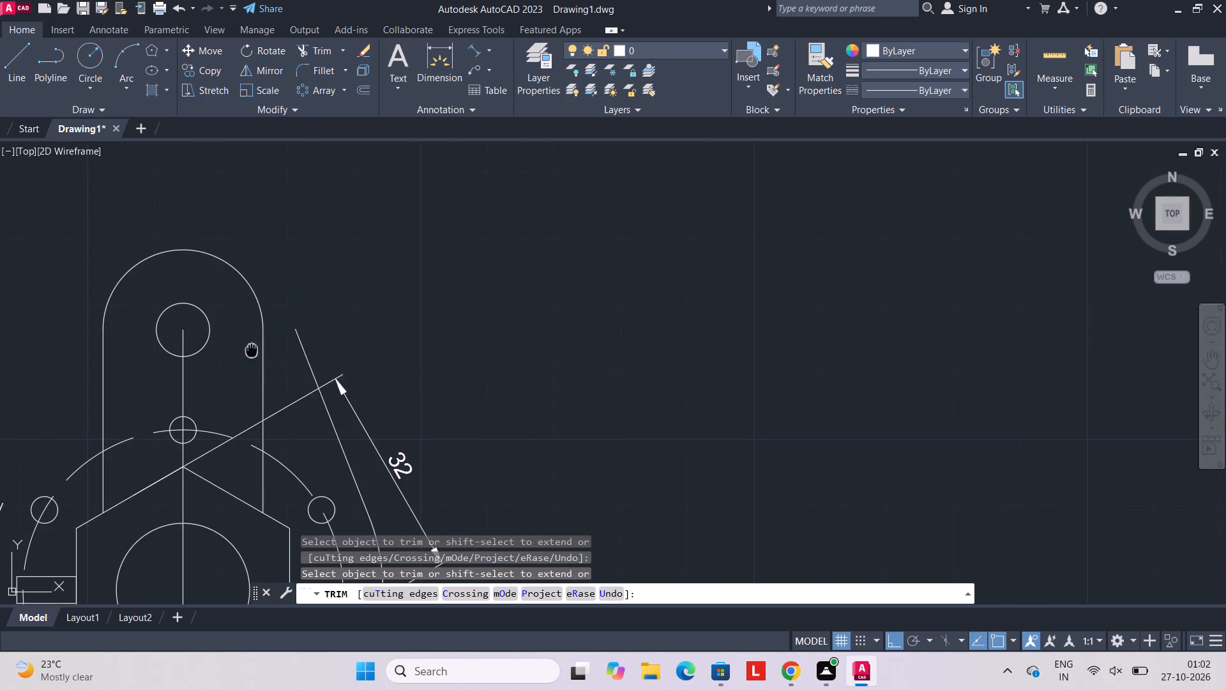
middle_drag(252, 350, 296, 326)
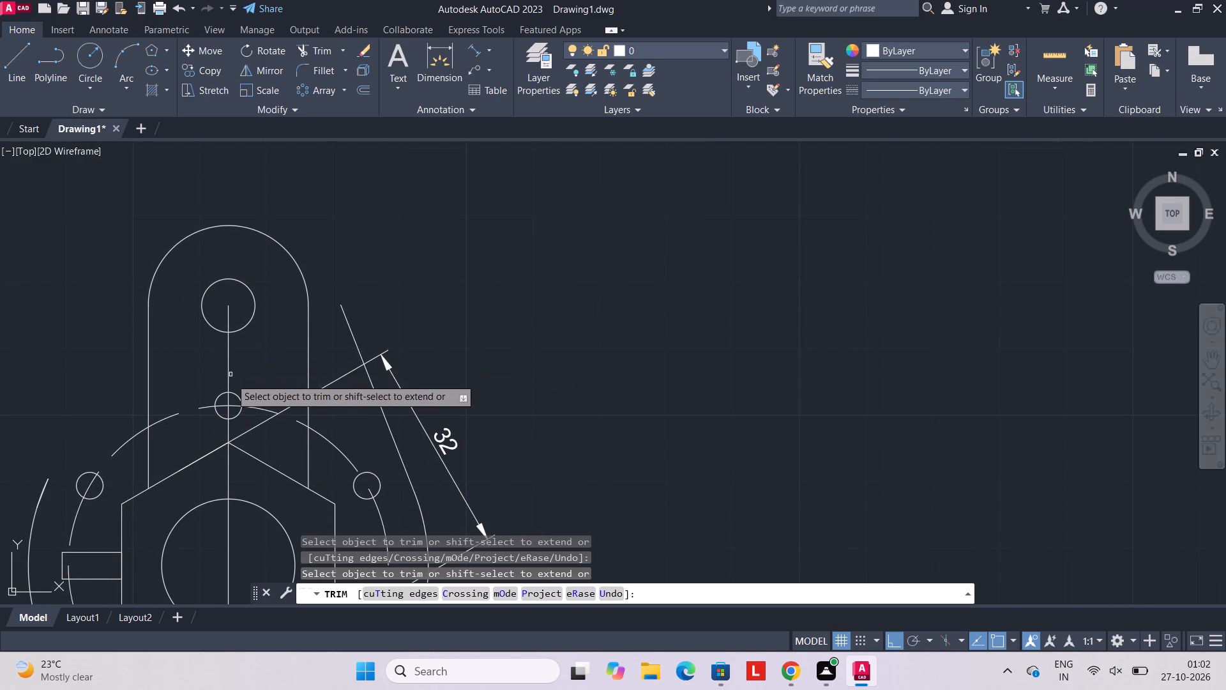
click(0, 54)
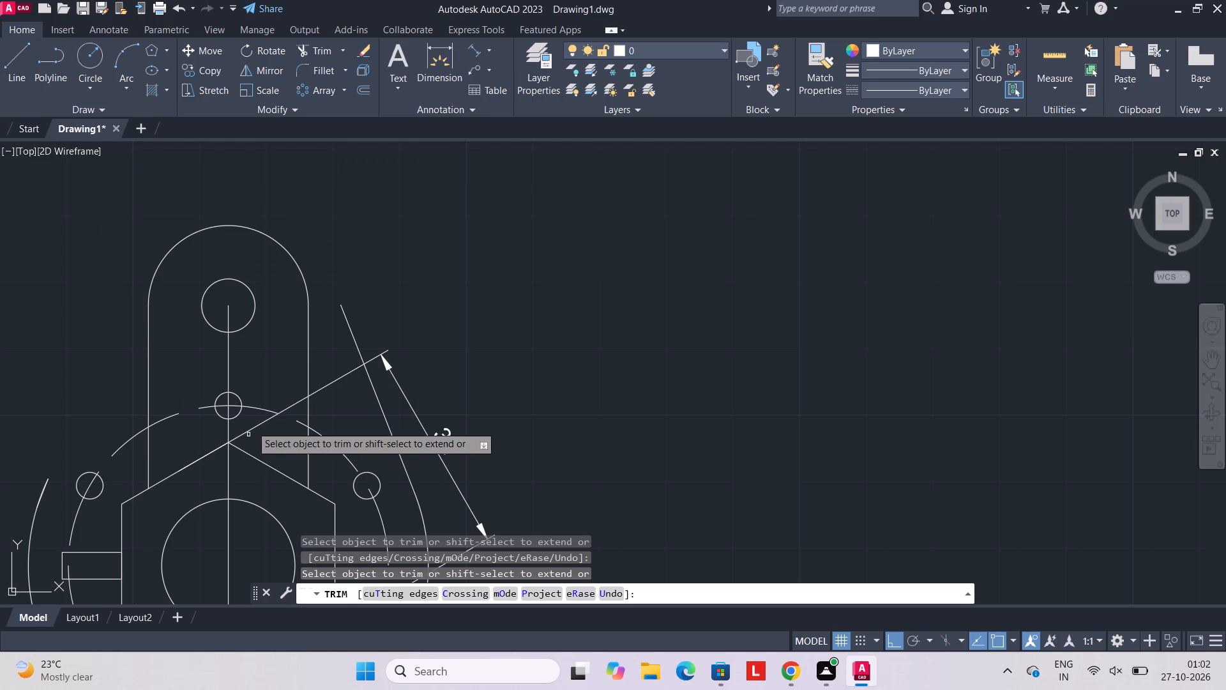
click(23, 72)
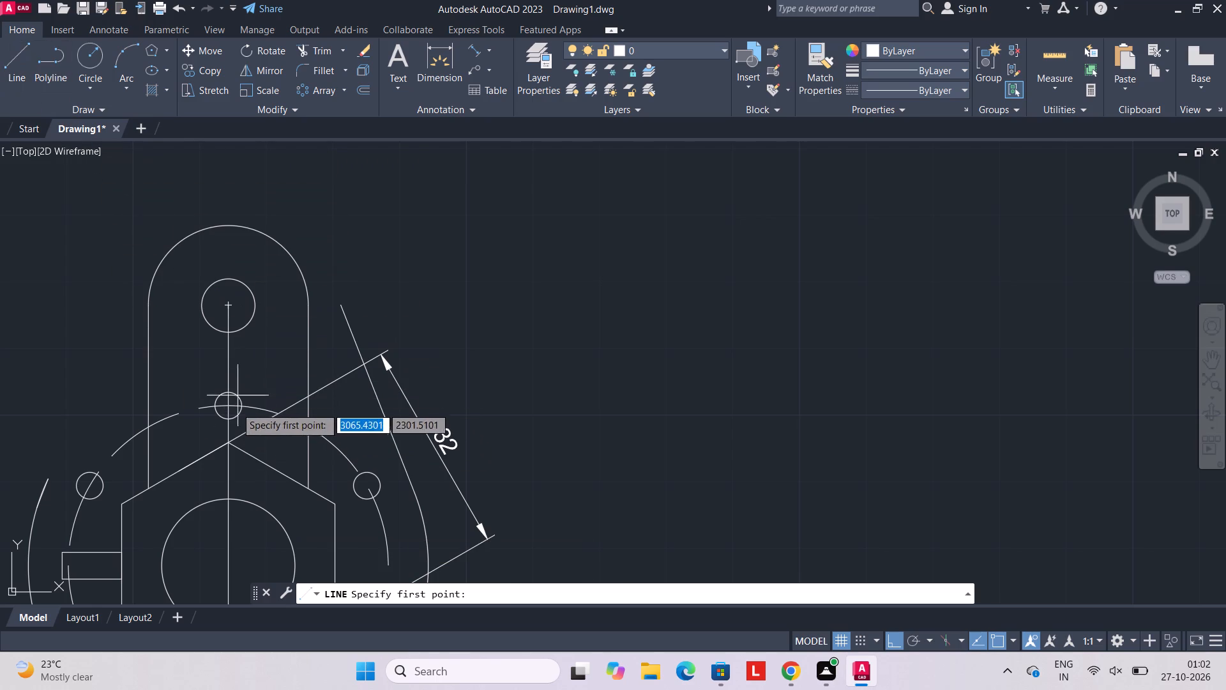
click(230, 410)
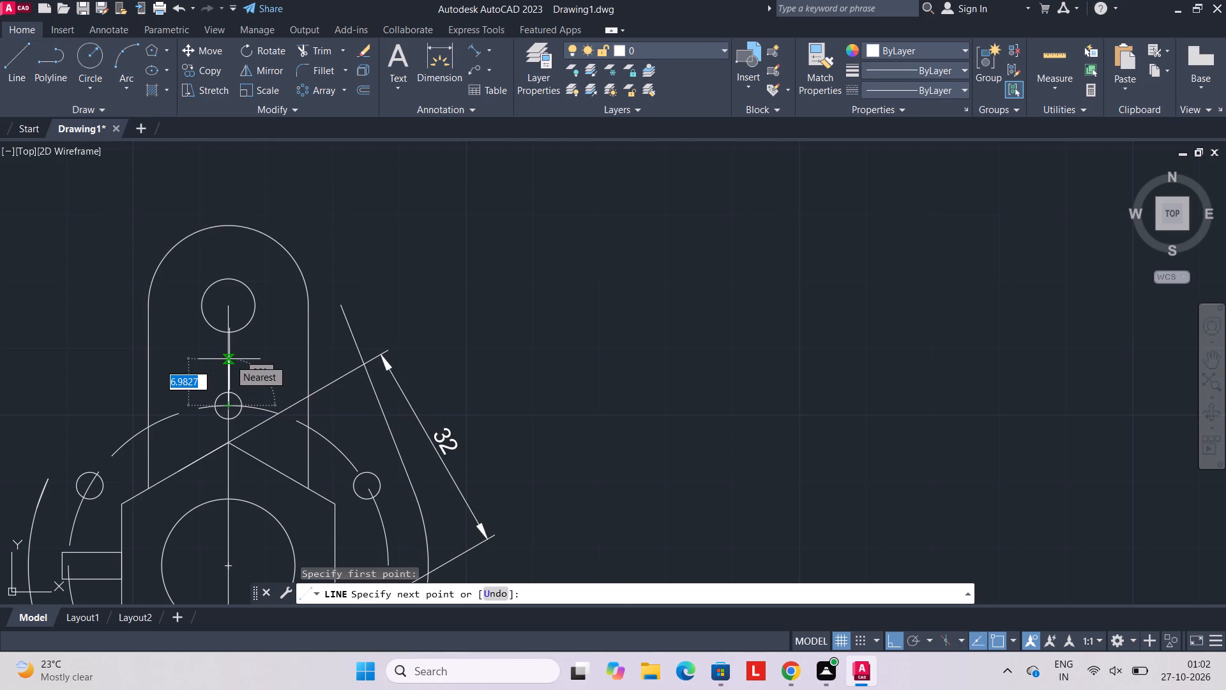
key(9)
key(Return)
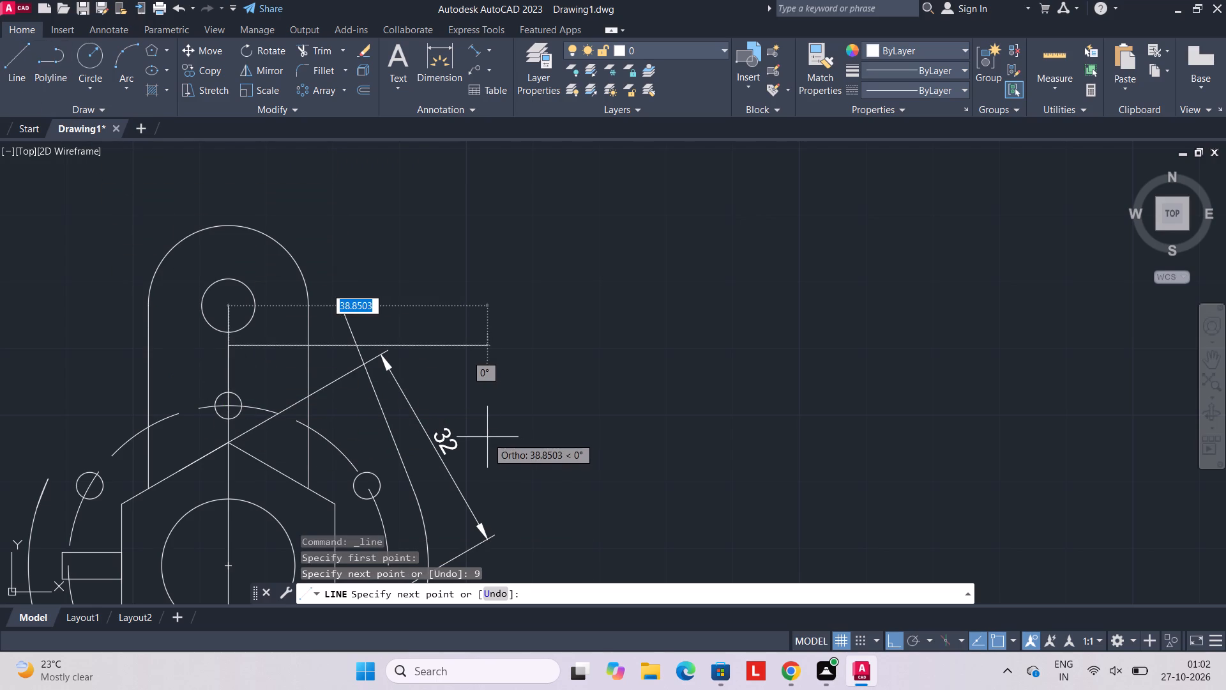
key(Escape)
Draw a radius-18 circle centred on the upper end of the 9-unit line, around the link's rounded top.
click(101, 56)
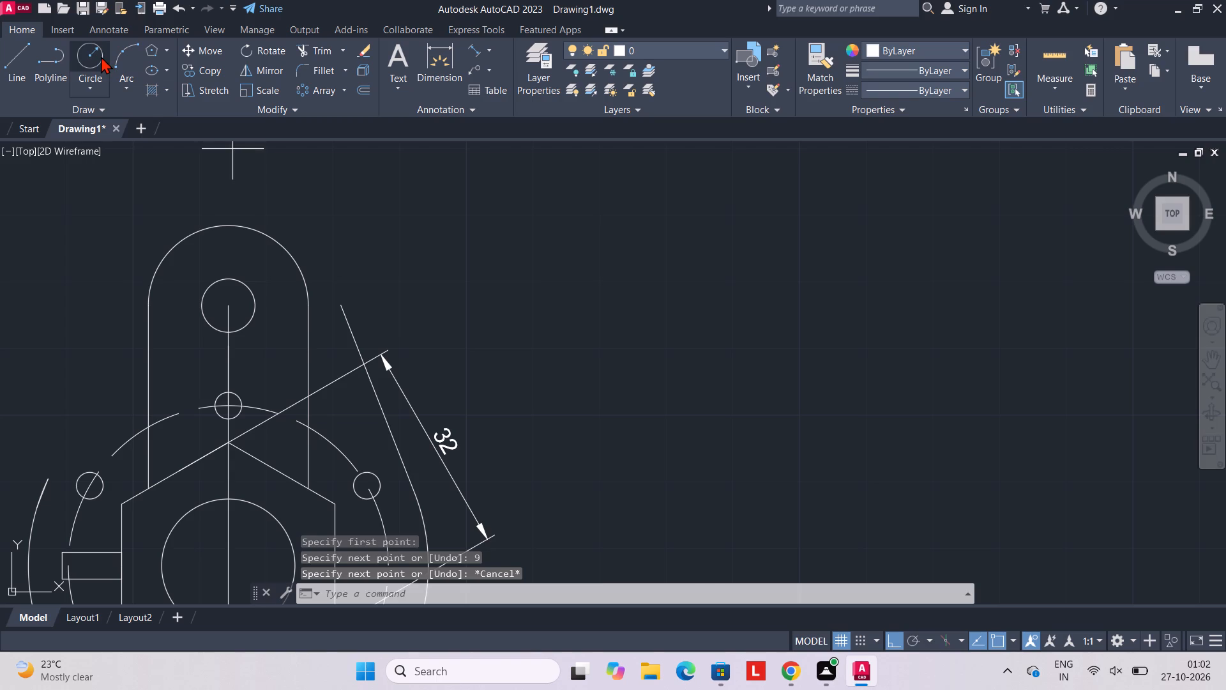
click(229, 349)
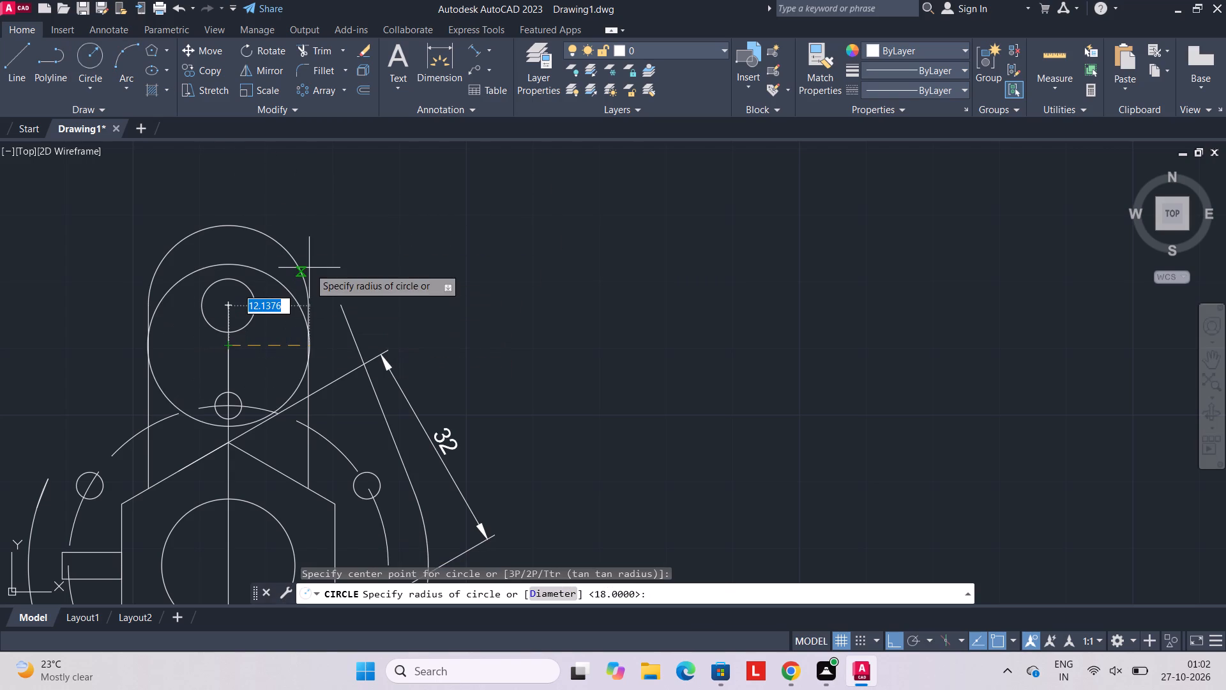
text(18)
key(Return)
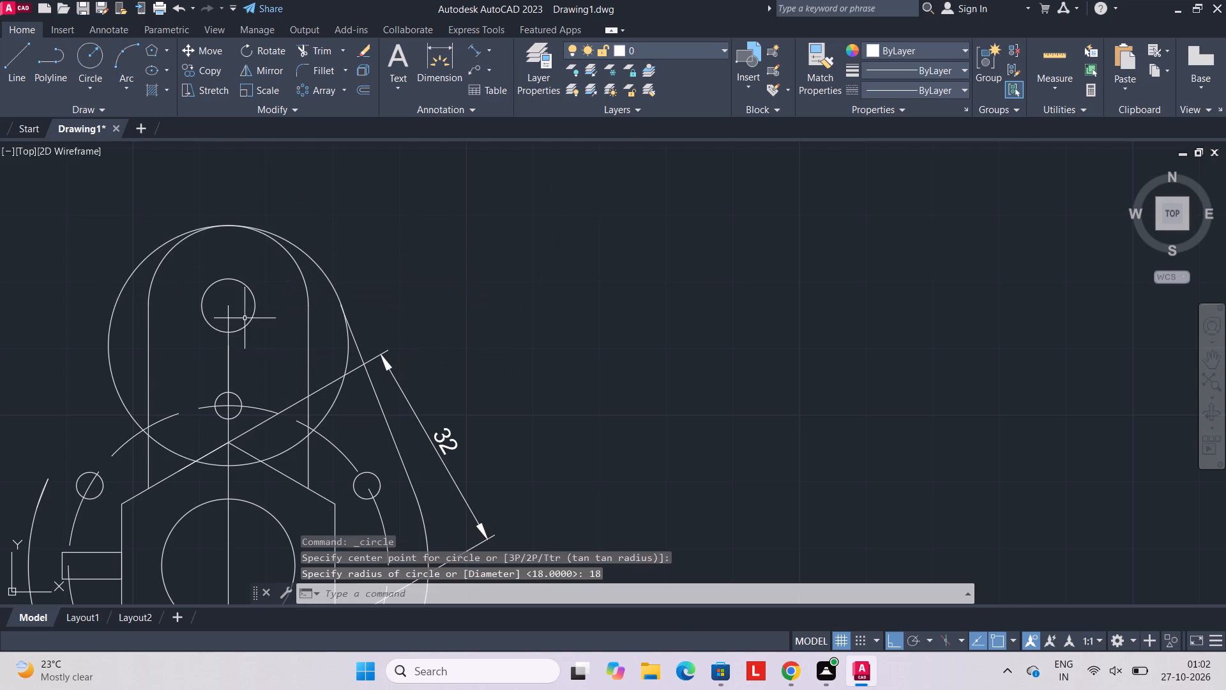
Draw a slanted line from the radius-30 arc's open upper-left end up to the left side of the upper radius-18 circle.
scroll(276, 372, down, 2)
middle_drag(287, 389, 346, 284)
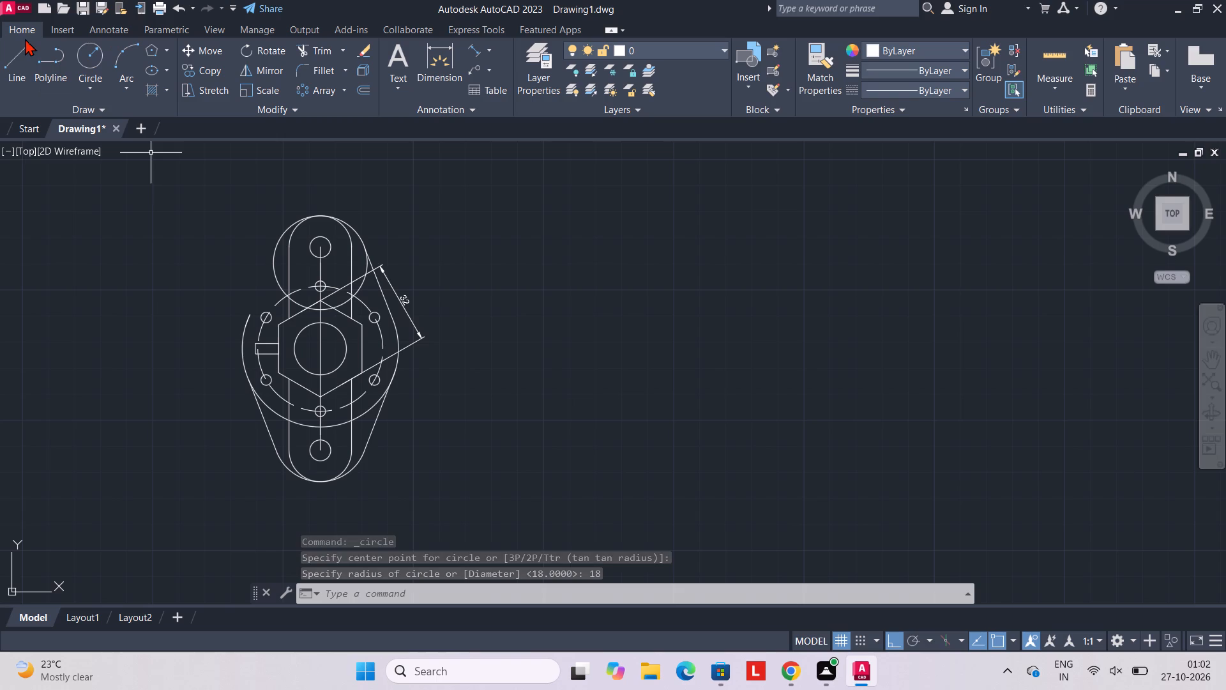
click(24, 63)
scroll(323, 192, up, 1)
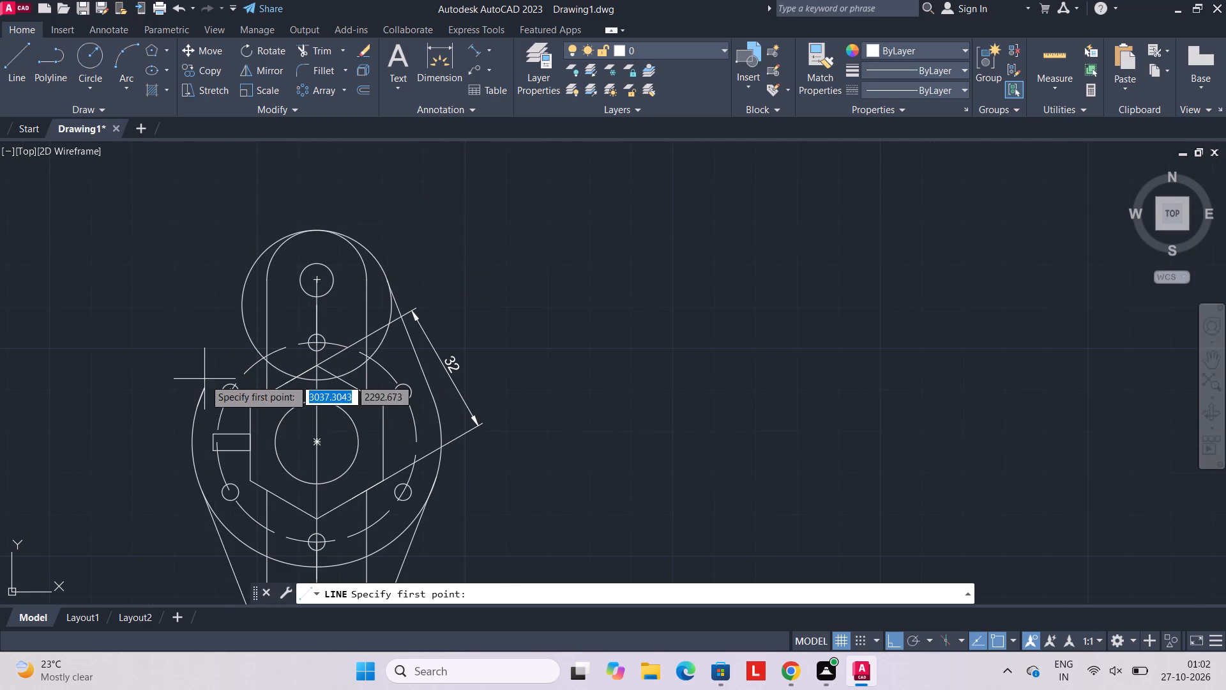
click(204, 385)
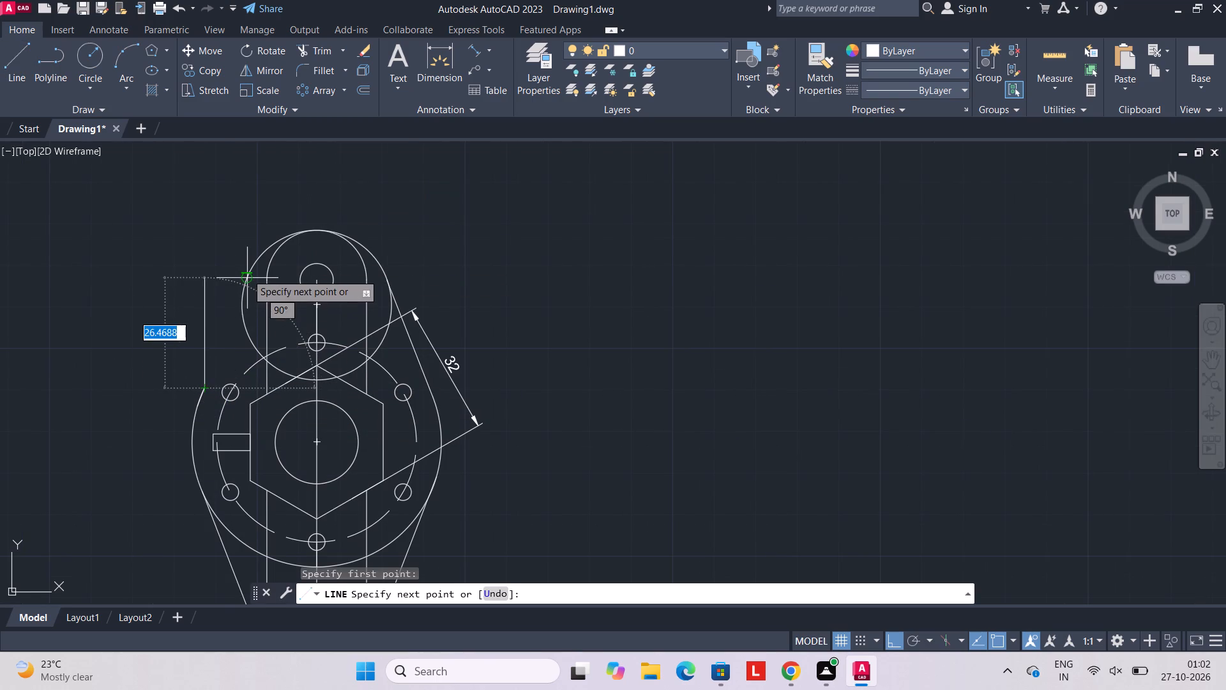
click(246, 273)
key(Escape)
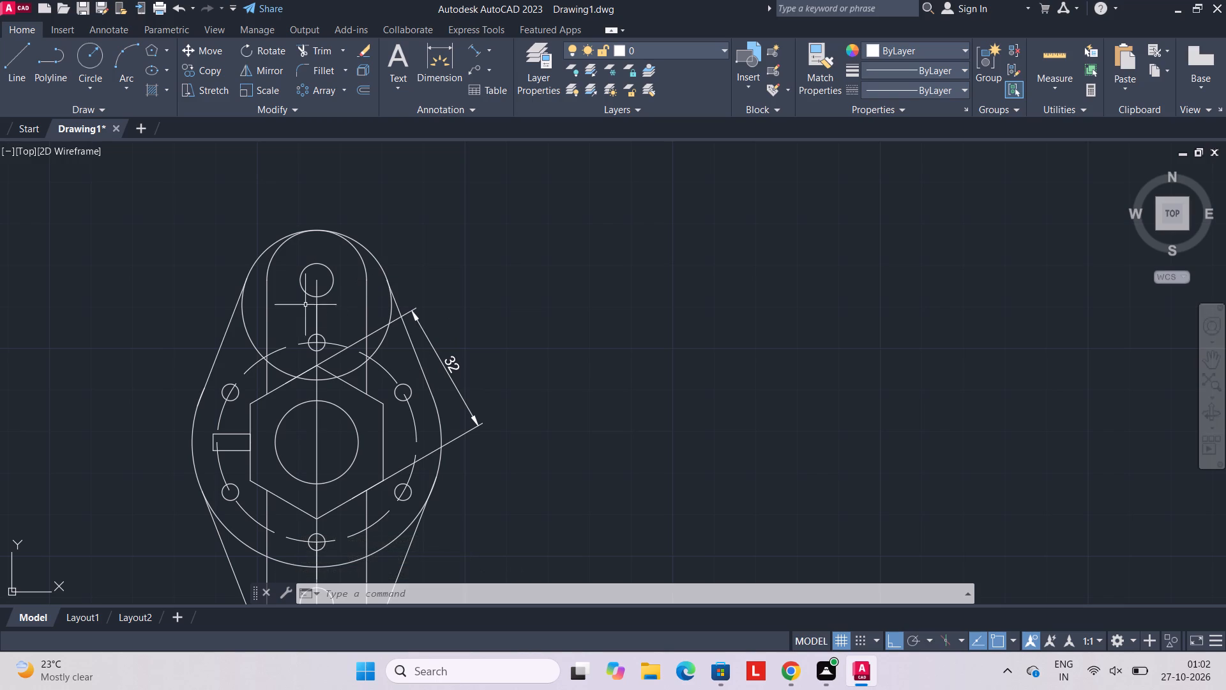
Trim away all the lower pieces of the upper radius-18 circle that lie inside the link, including the short leftovers near the dashed circle.
click(315, 47)
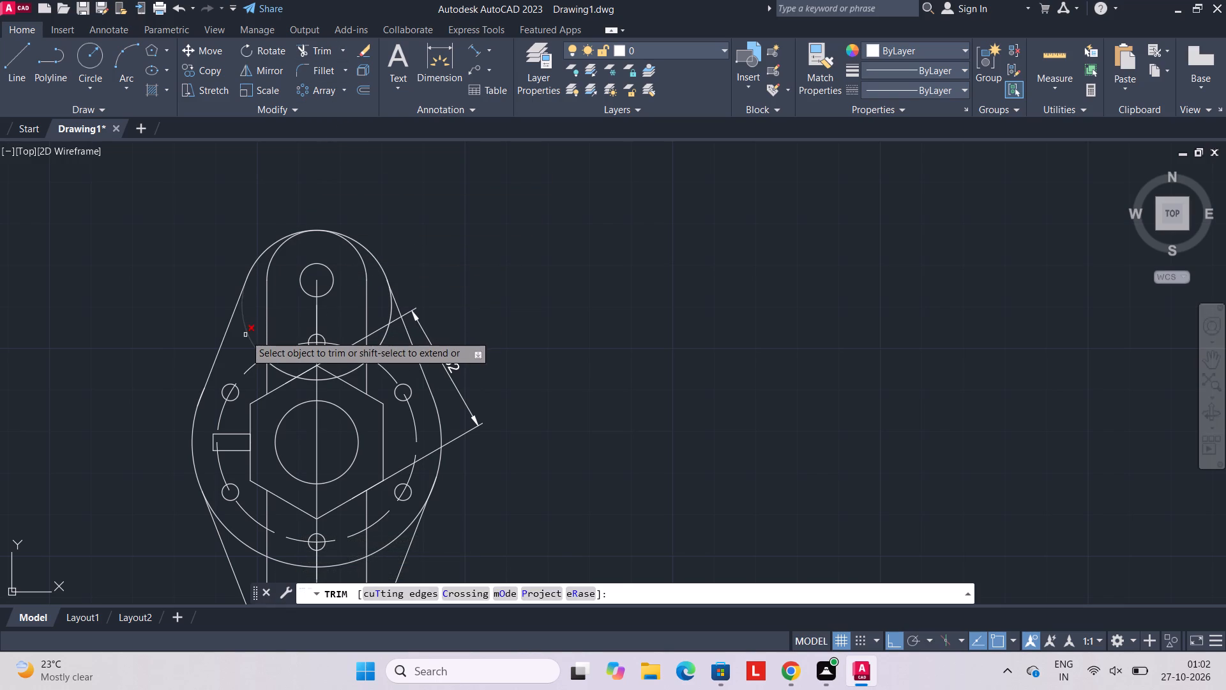
click(245, 335)
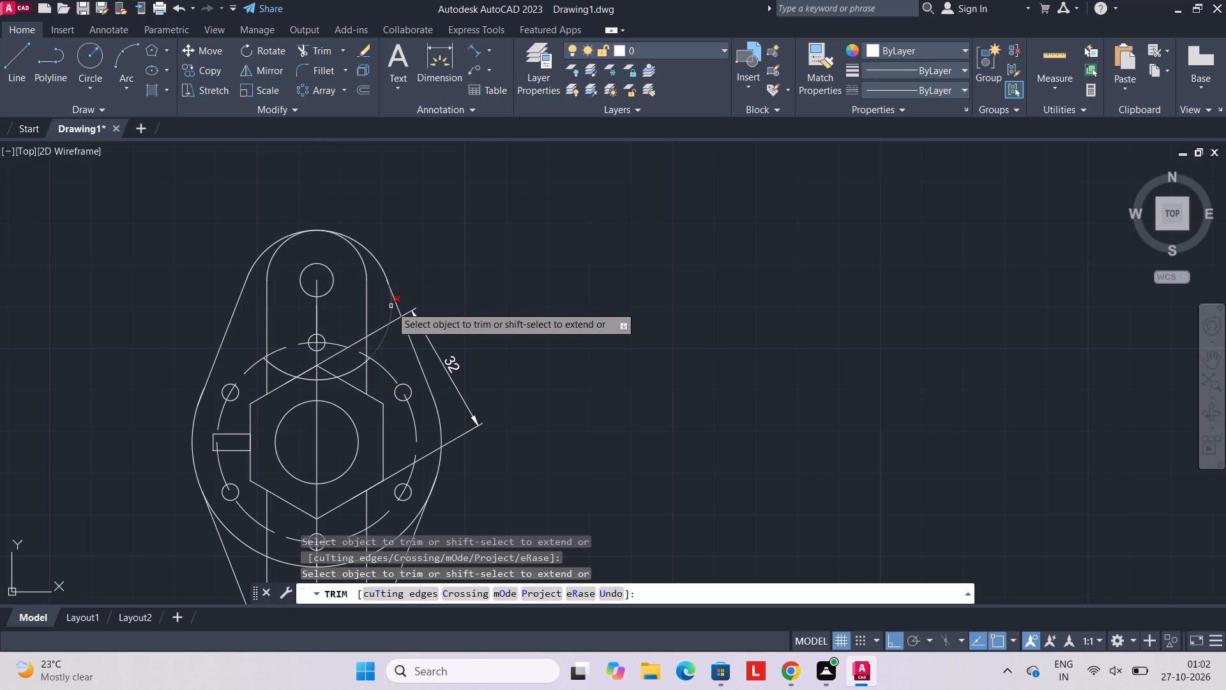
click(391, 306)
click(349, 372)
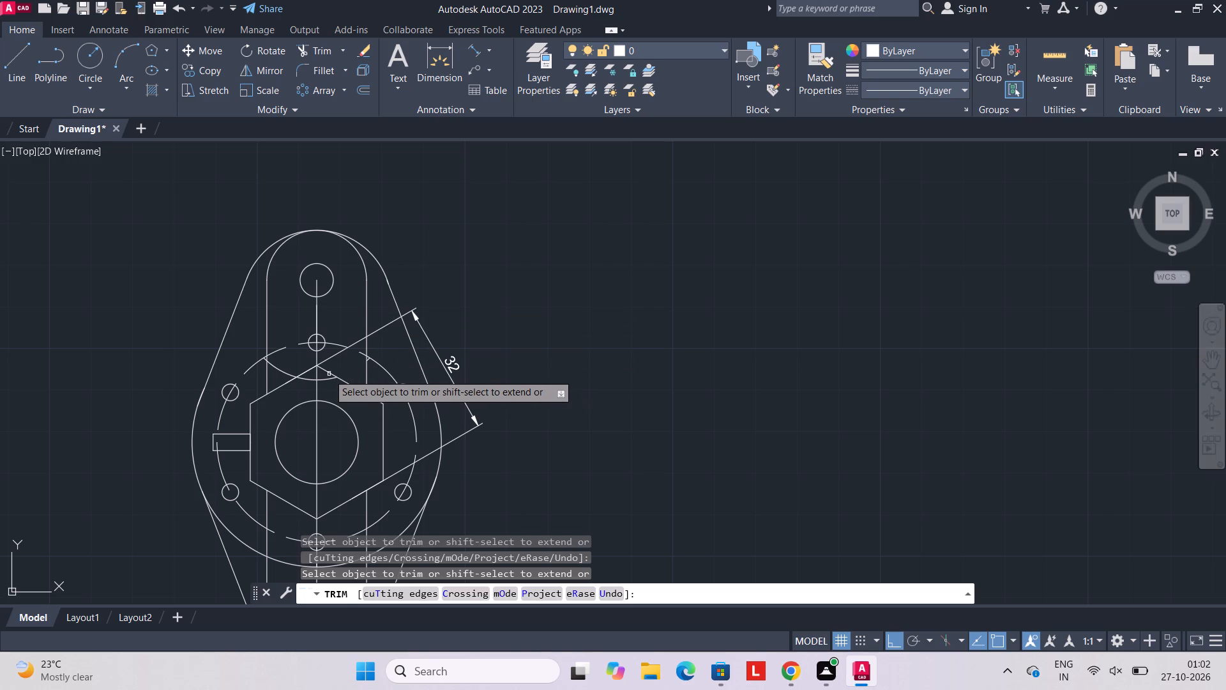
click(328, 379)
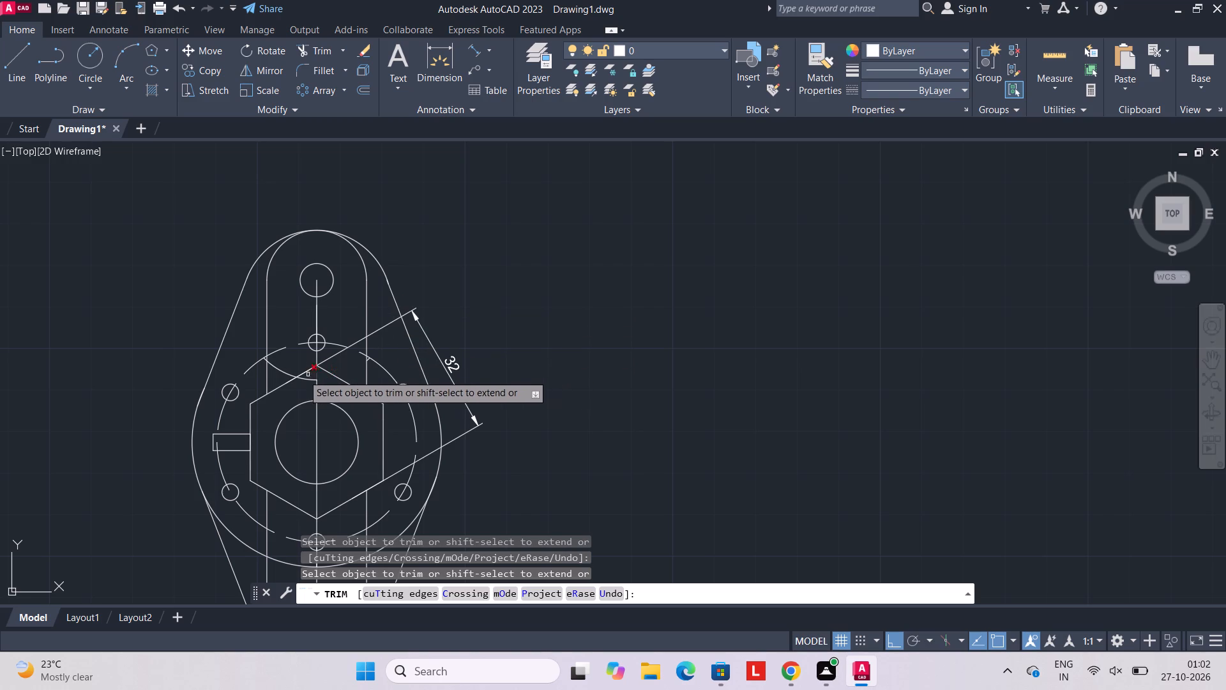
click(284, 372)
click(309, 380)
scroll(390, 372, up, 2)
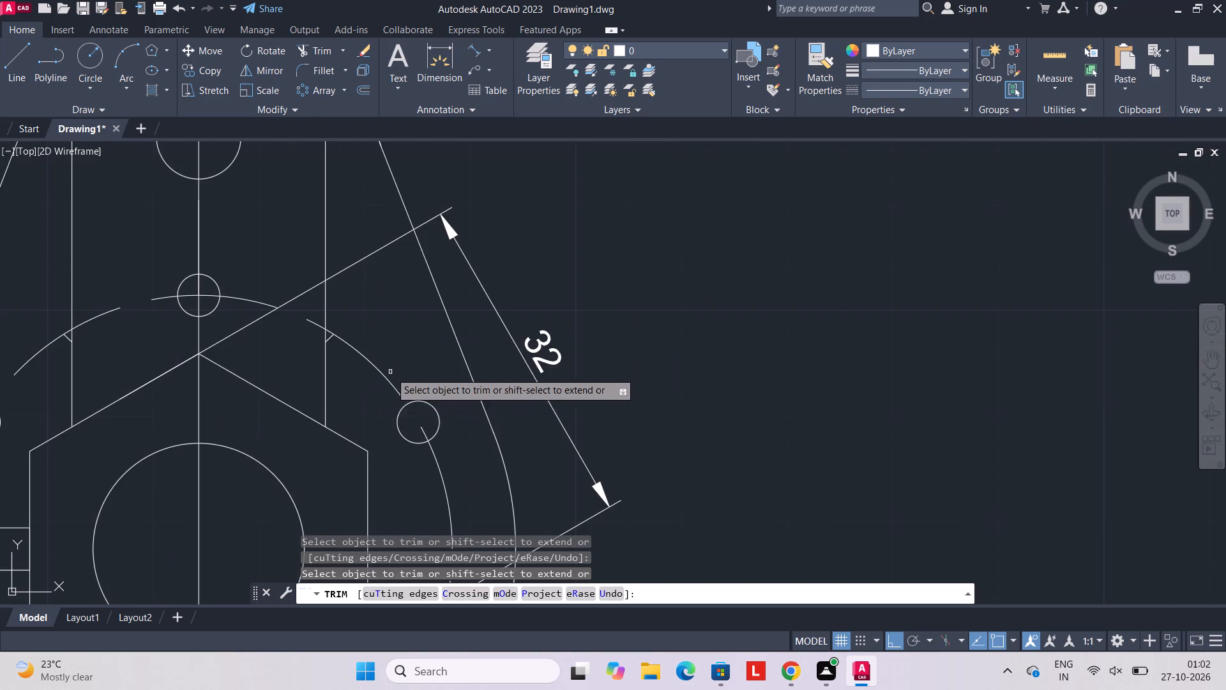
click(326, 340)
scroll(298, 341, down, 2)
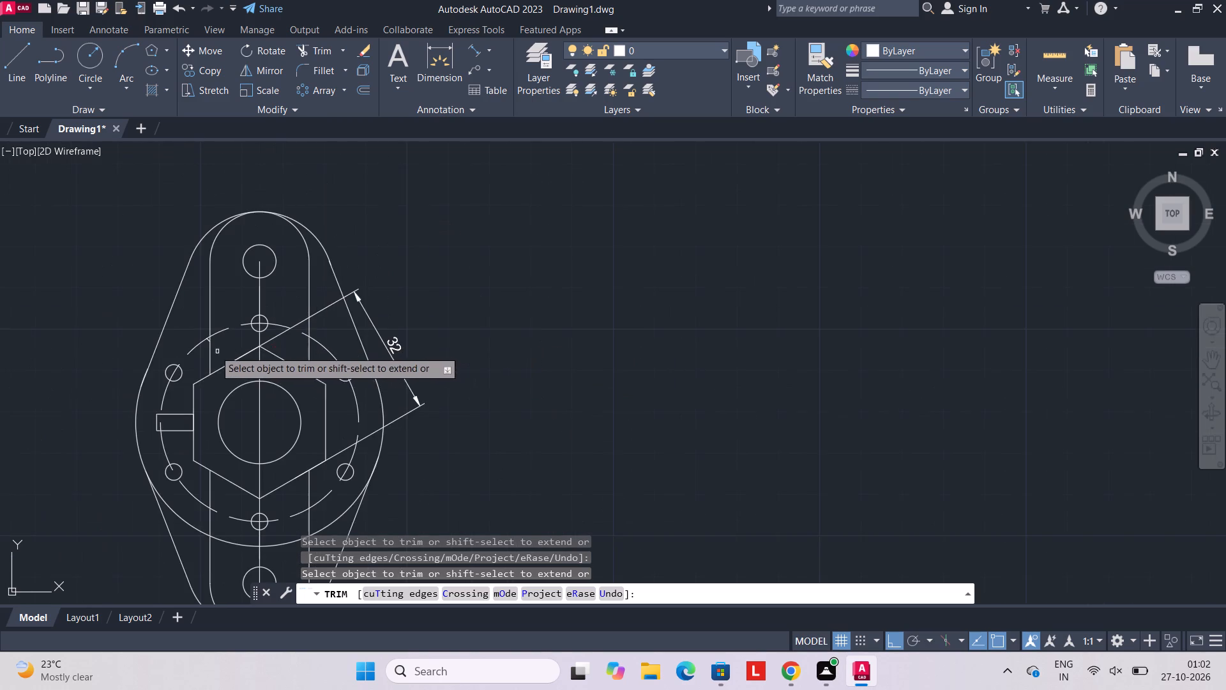
scroll(212, 349, up, 2)
click(201, 327)
scroll(250, 349, down, 3)
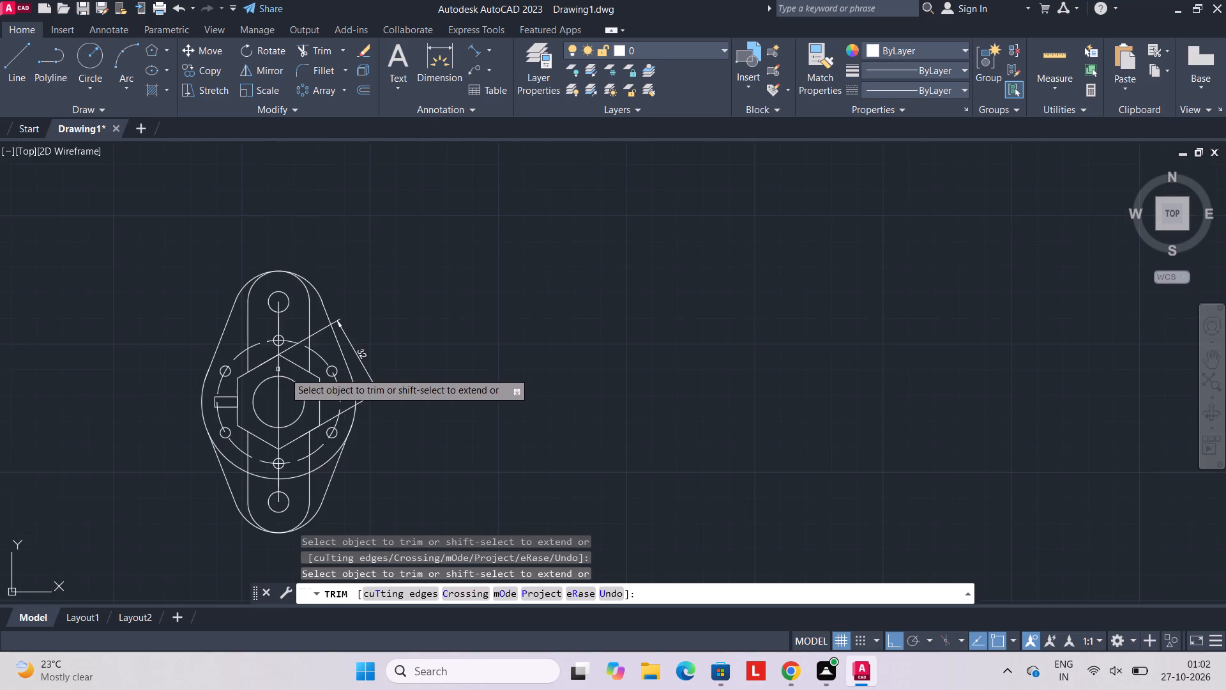
Trim the short end of the upper-right slanted line that projects inside the upper radius-18 arc.
middle_drag(292, 372, 301, 345)
scroll(308, 344, up, 1)
scroll(354, 368, down, 1)
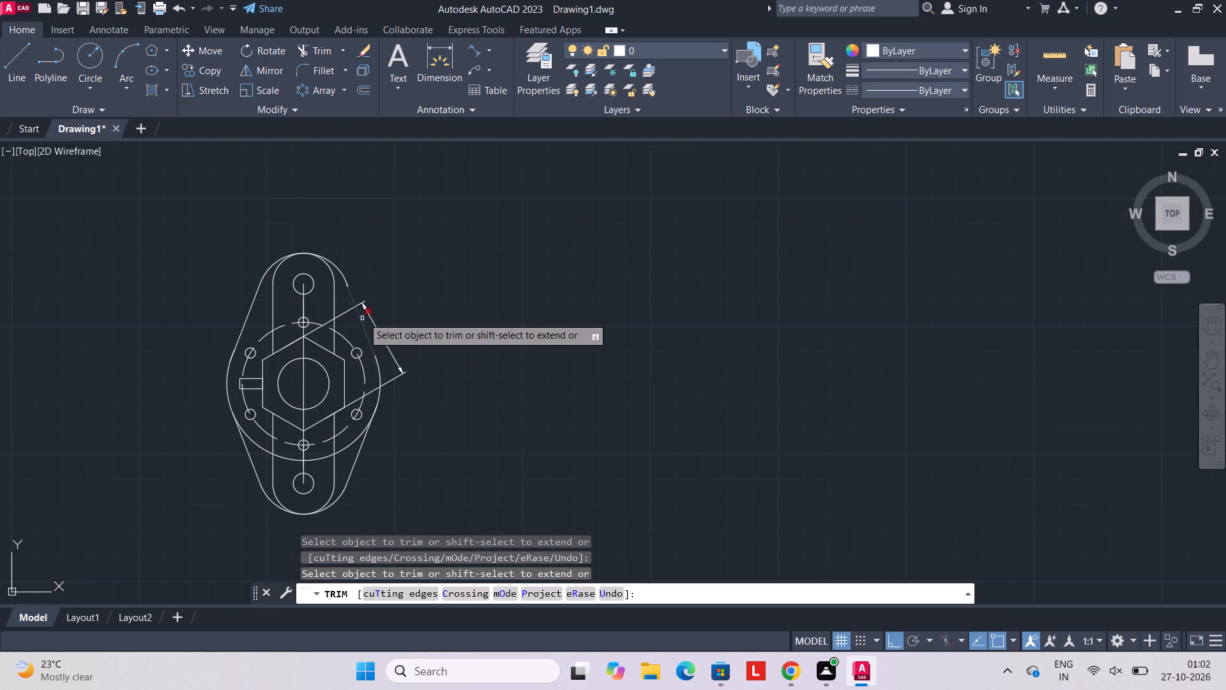
scroll(412, 275, up, 2)
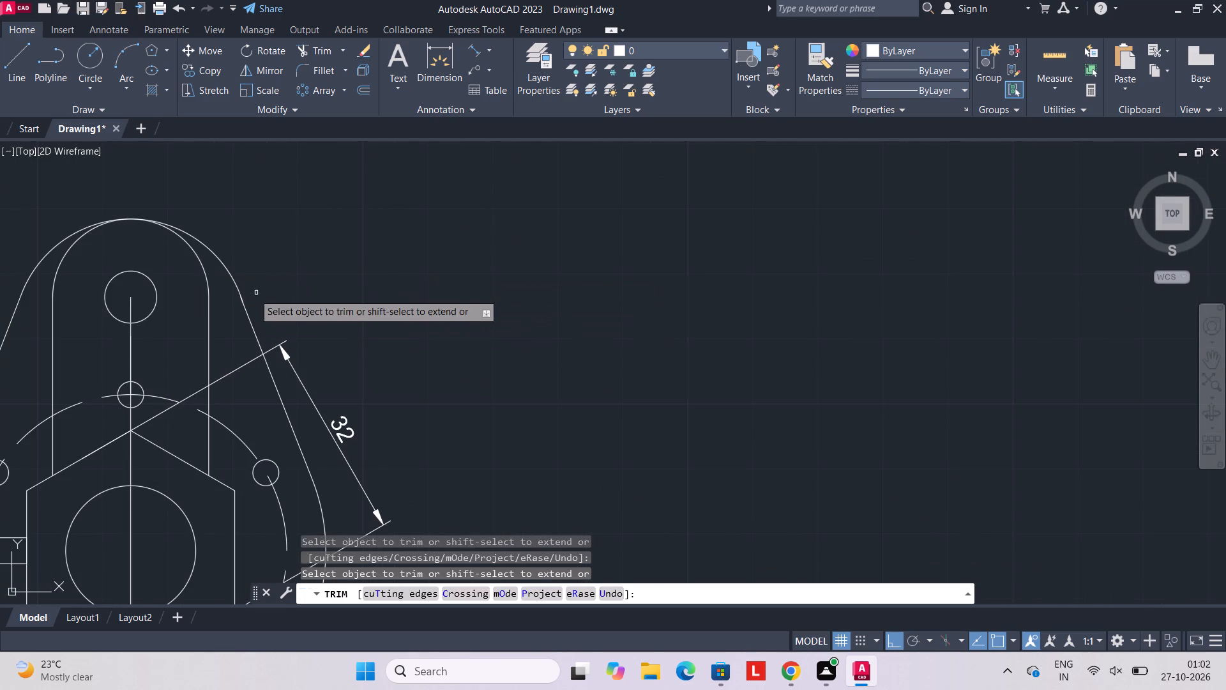
scroll(241, 303, up, 5)
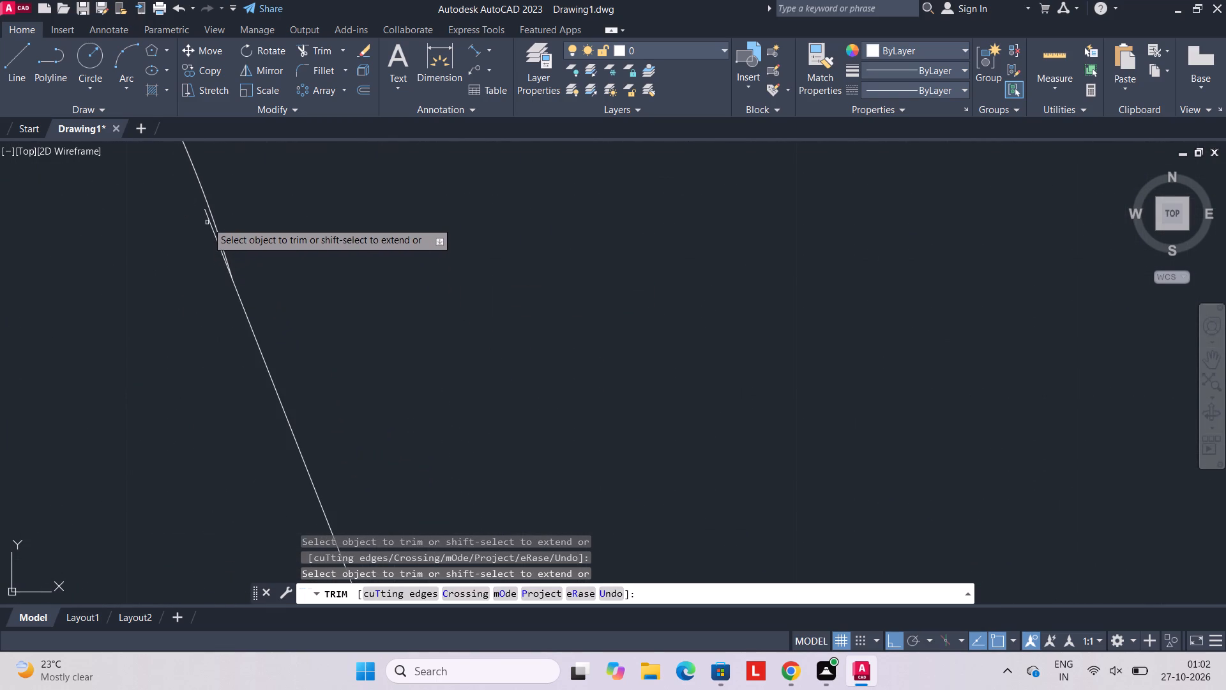
click(207, 220)
scroll(241, 300, down, 5)
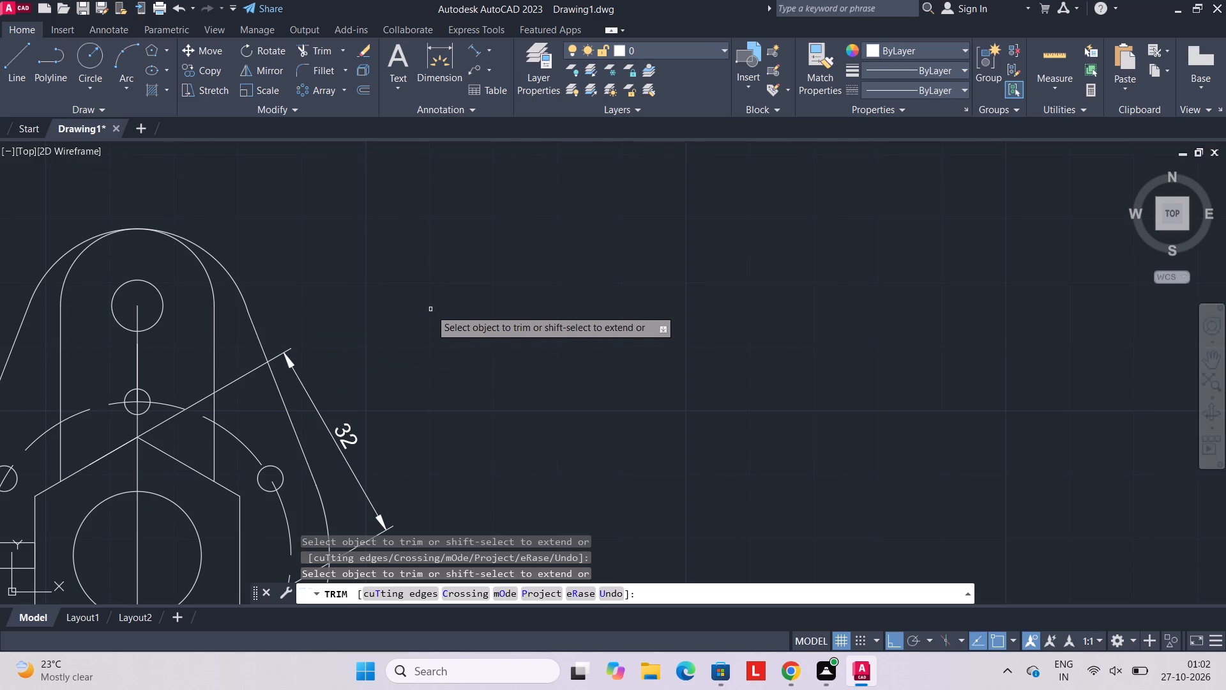
scroll(430, 309, down, 1)
key(Escape)
Add a vertical dimension between the centres of the link's upper and lower end holes, placed to the right of the part.
scroll(412, 353, down, 1)
middle_drag(417, 355, 439, 322)
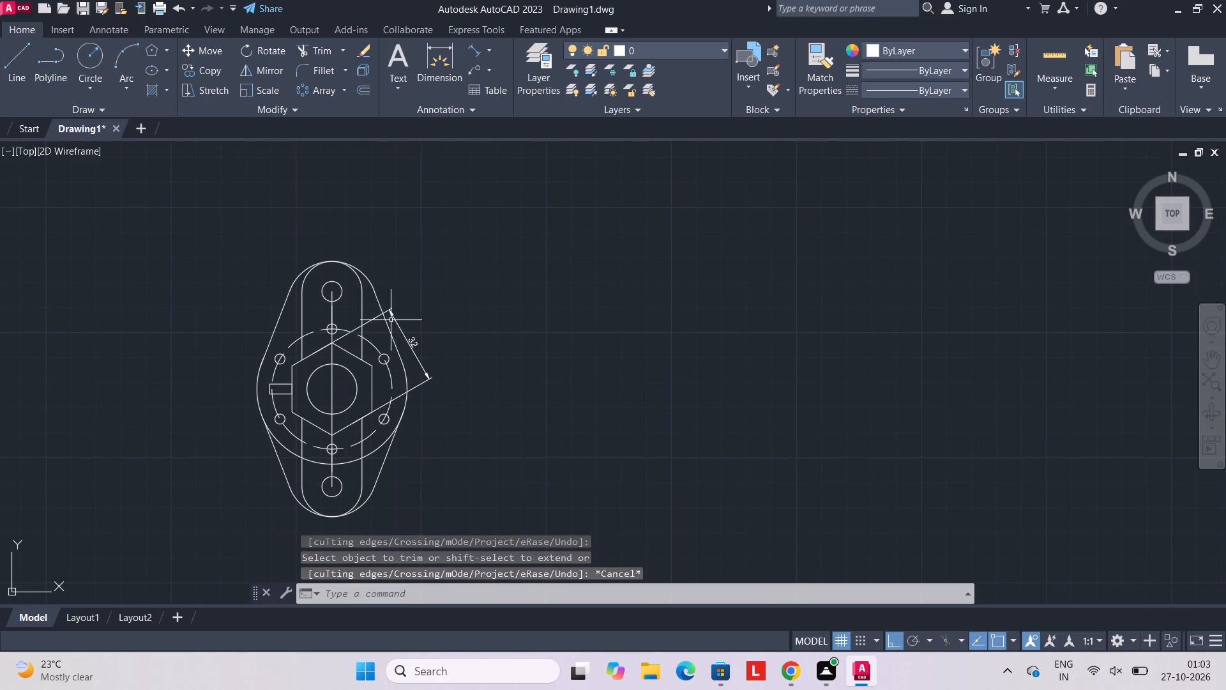
scroll(393, 317, up, 2)
scroll(427, 333, down, 2)
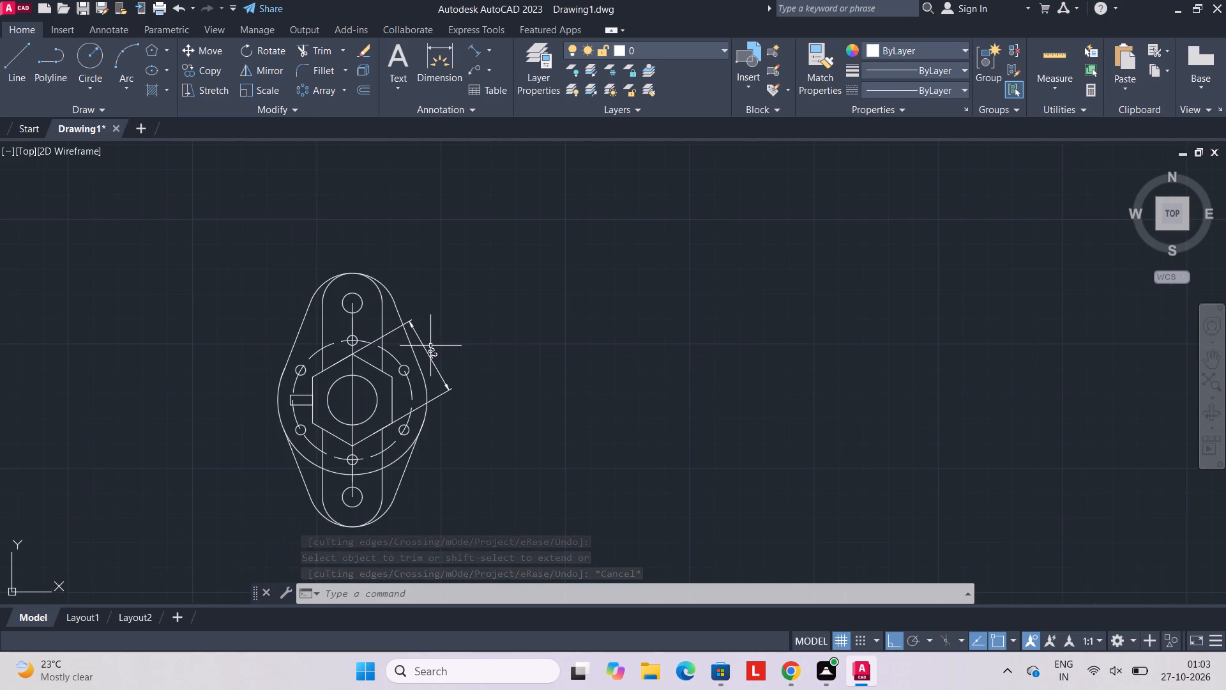
scroll(430, 346, up, 1)
scroll(435, 373, down, 1)
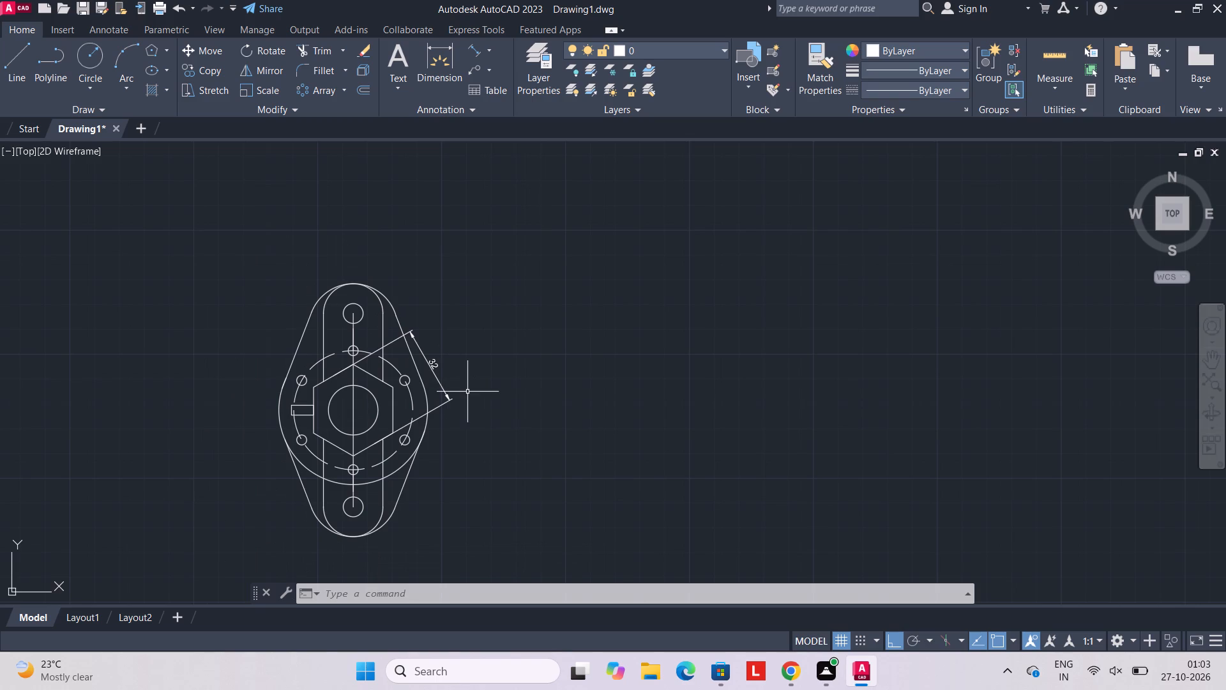
click(438, 57)
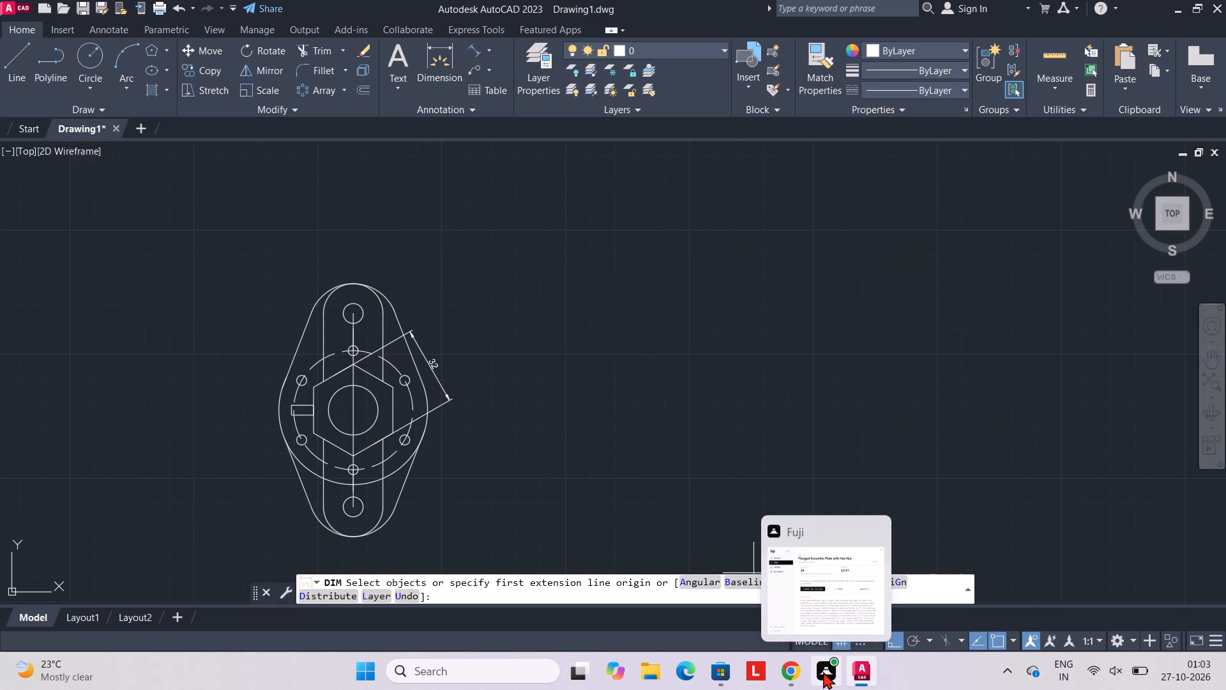
click(441, 54)
click(352, 317)
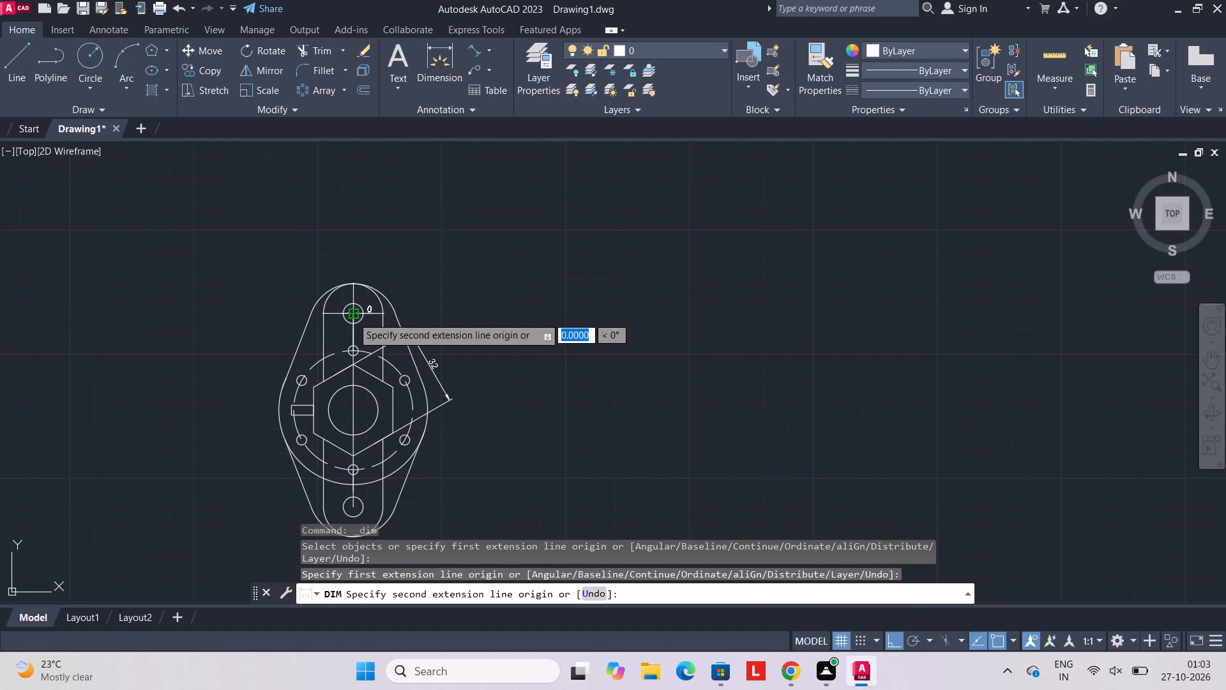
click(352, 505)
click(497, 402)
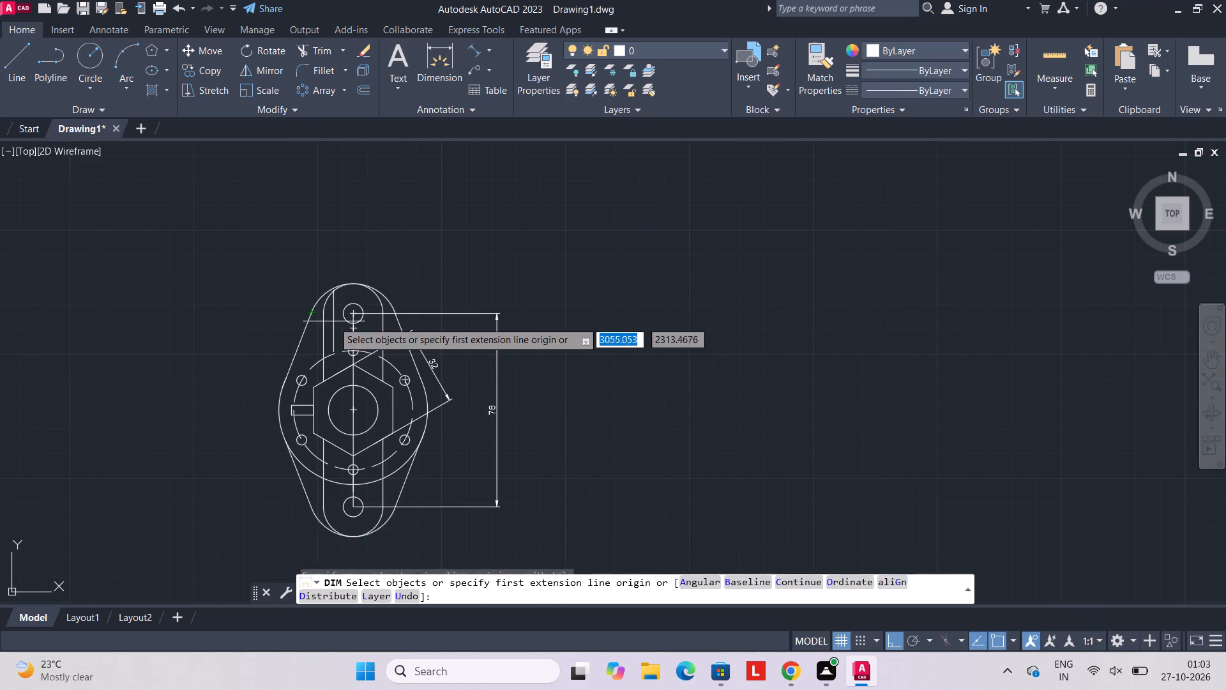
Add a horizontal dimension across the two vertical sides of the inner rounded link, placed above its top.
click(319, 312)
click(386, 311)
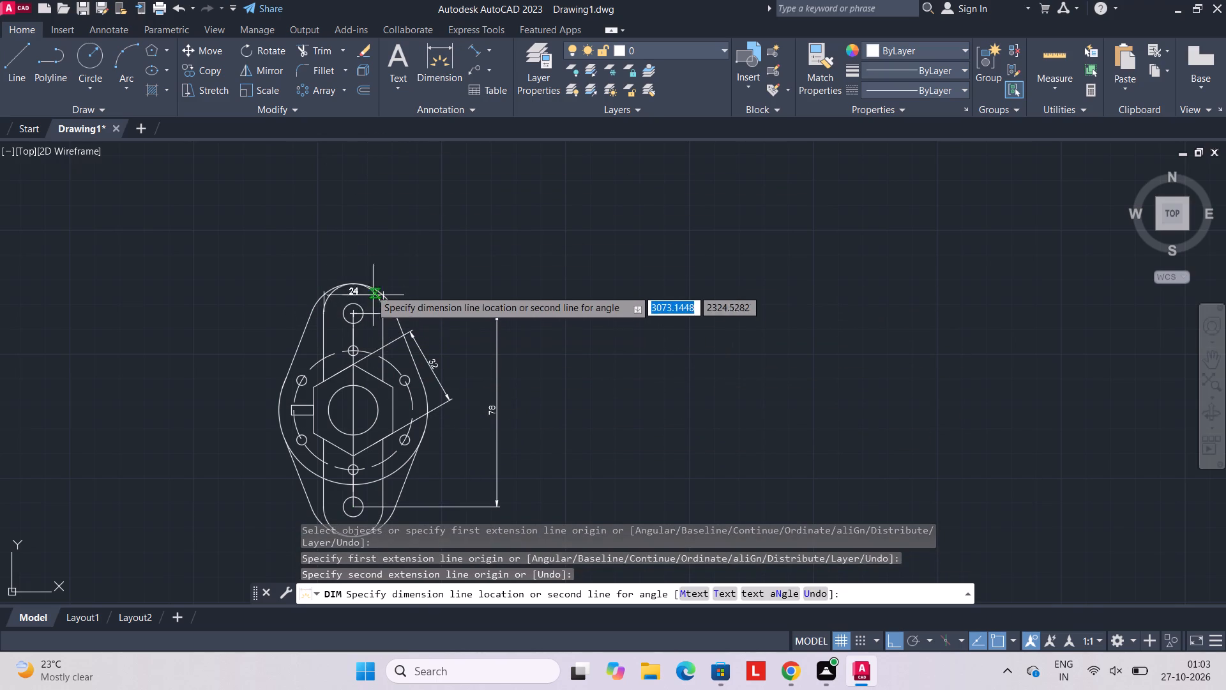
click(368, 245)
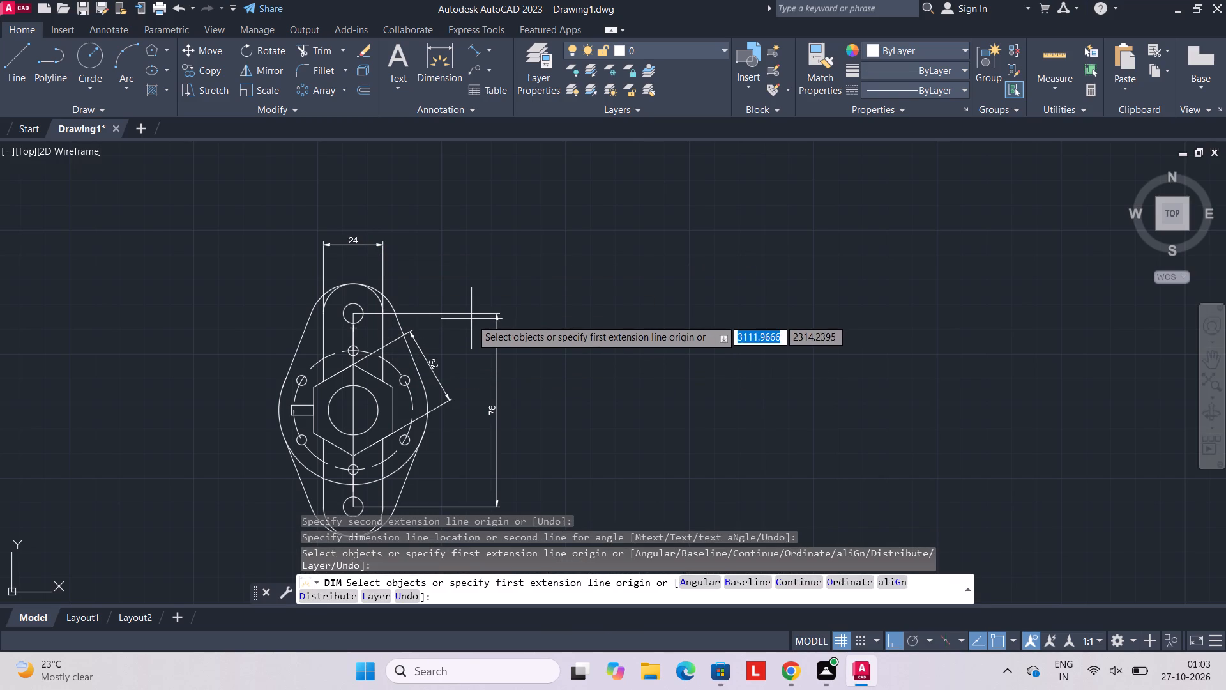
Trim the bottom portion of the radius-30 circle between the two lower slanted lines, including the thin sliver beside the lower-right line.
middle_drag(504, 369, 506, 310)
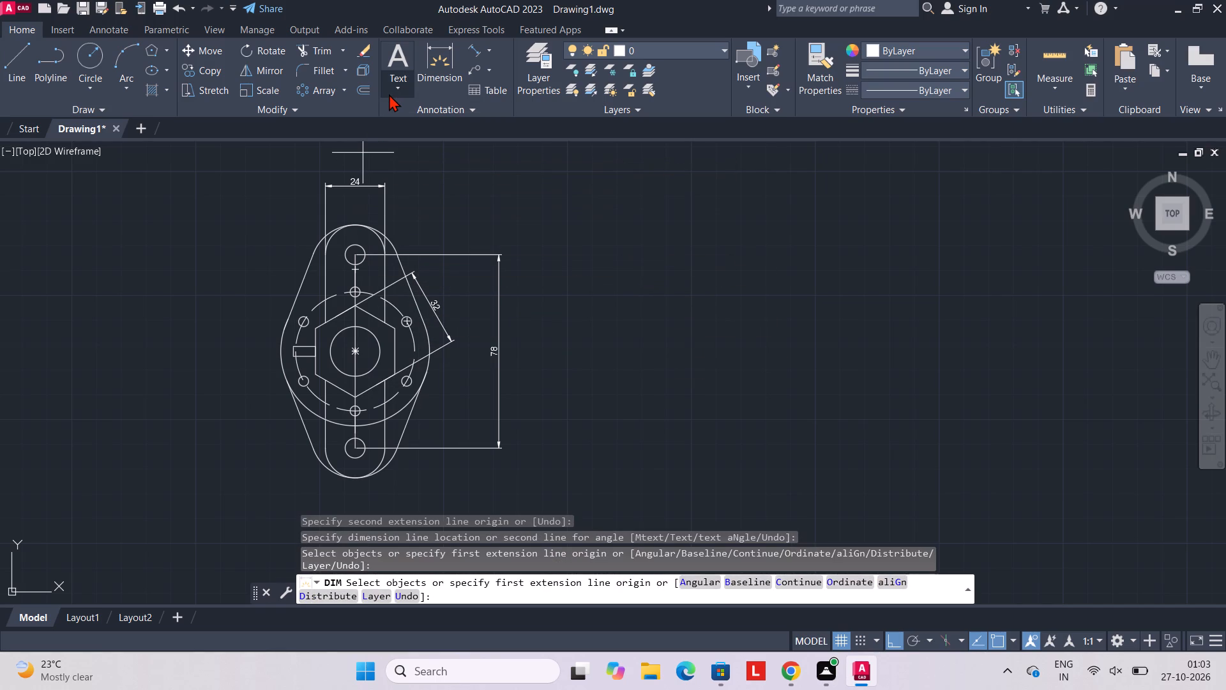
click(490, 43)
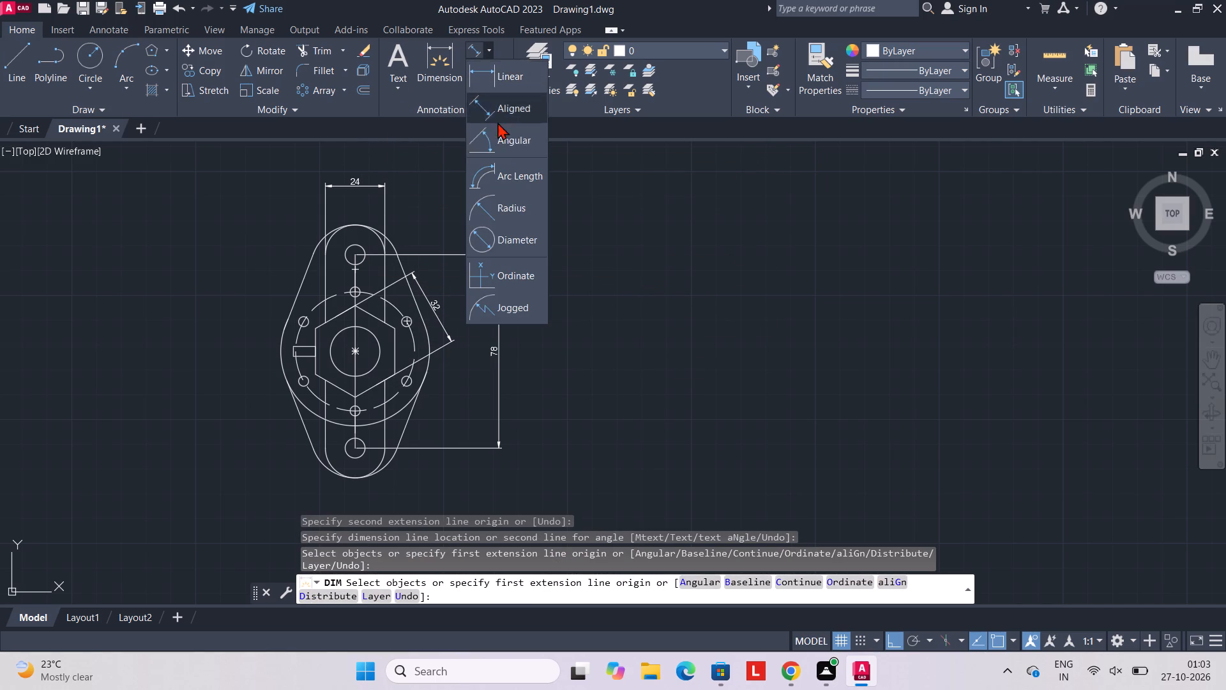
click(503, 210)
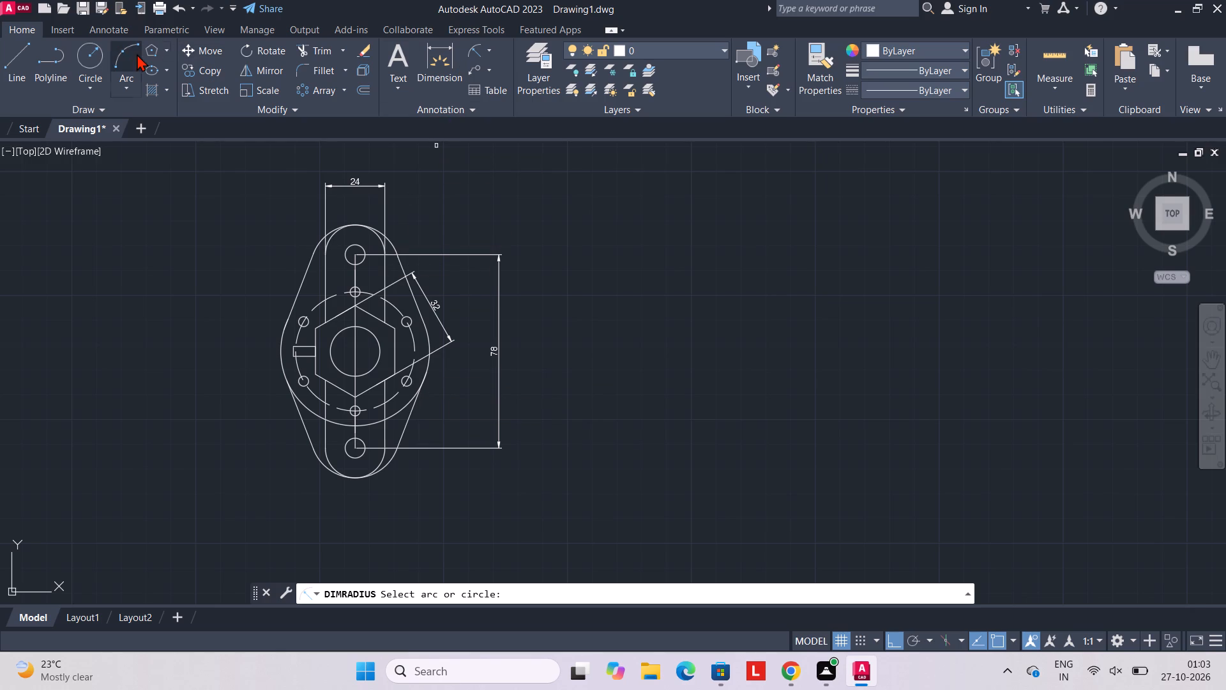
click(300, 54)
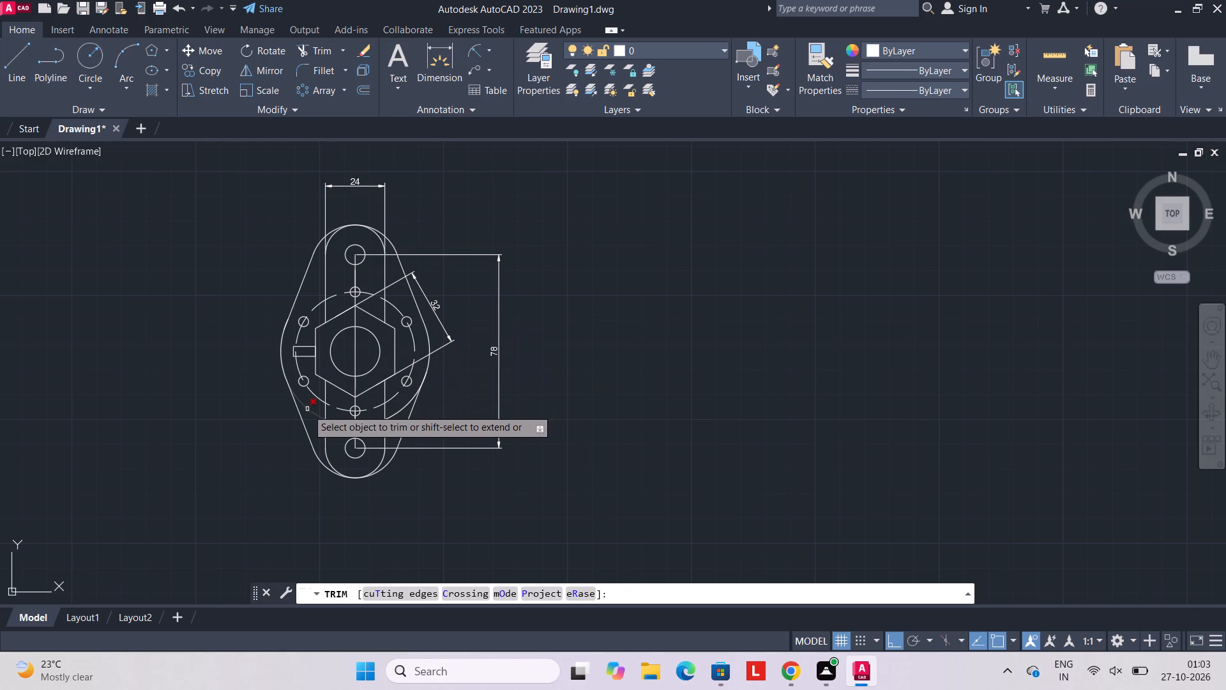
click(307, 409)
click(339, 424)
click(370, 423)
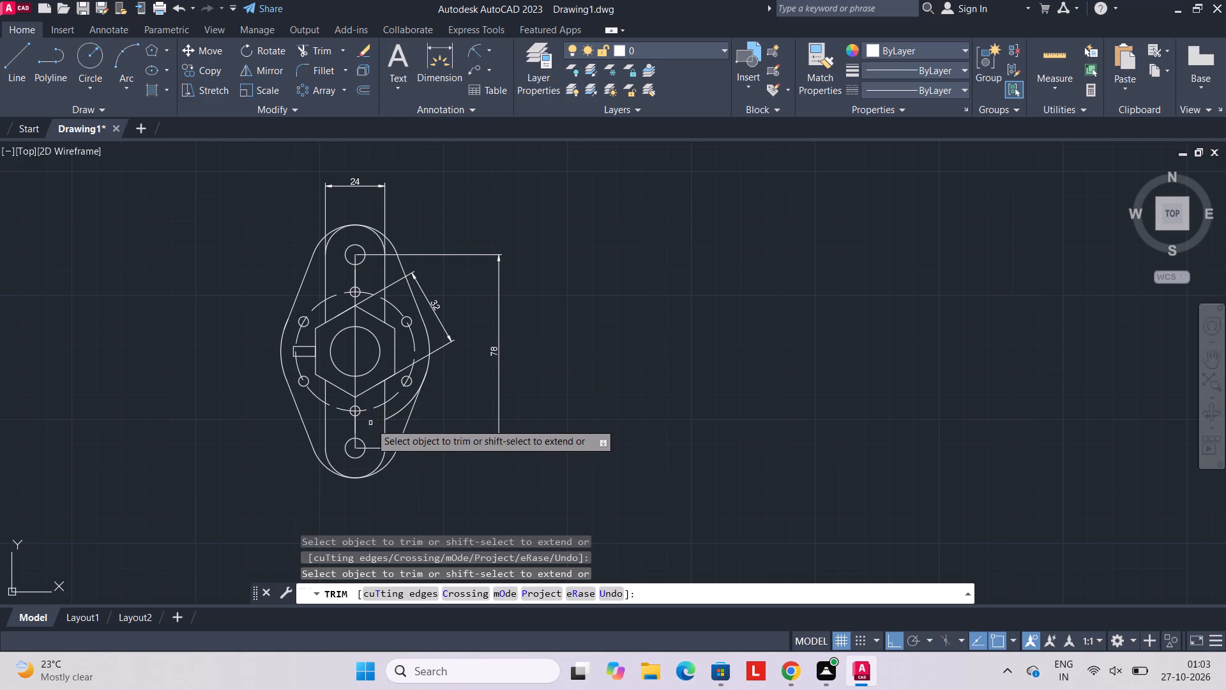
click(395, 413)
scroll(427, 383, up, 6)
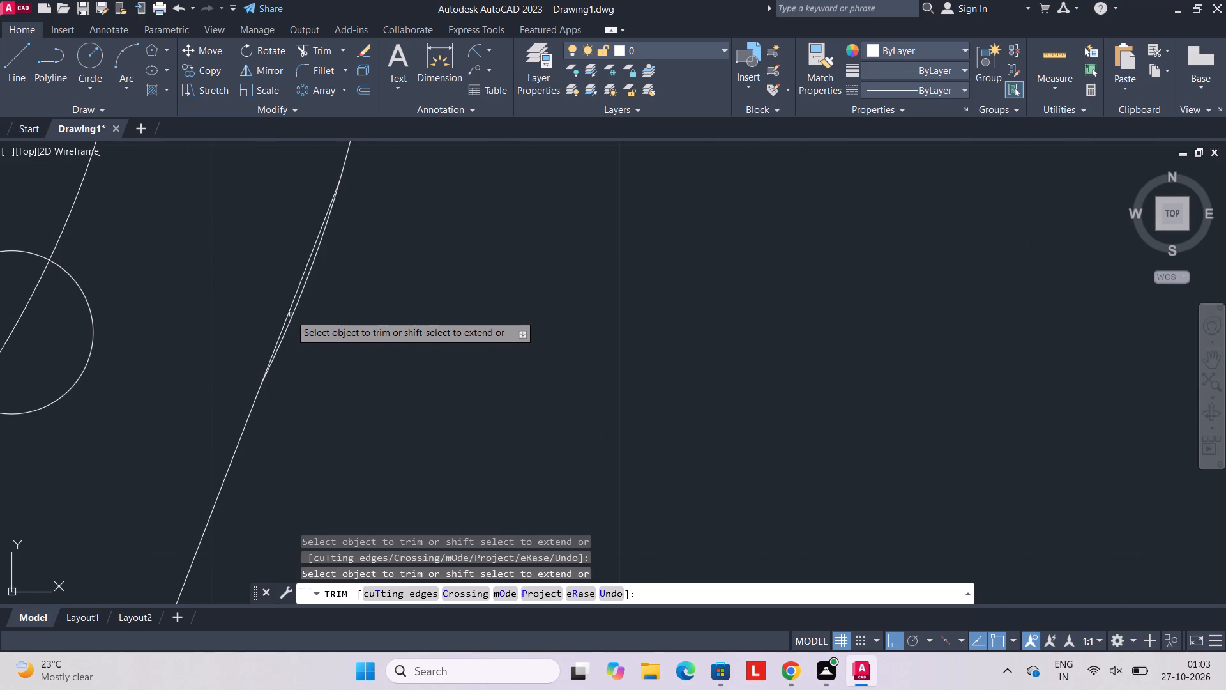
click(296, 315)
scroll(332, 325, down, 4)
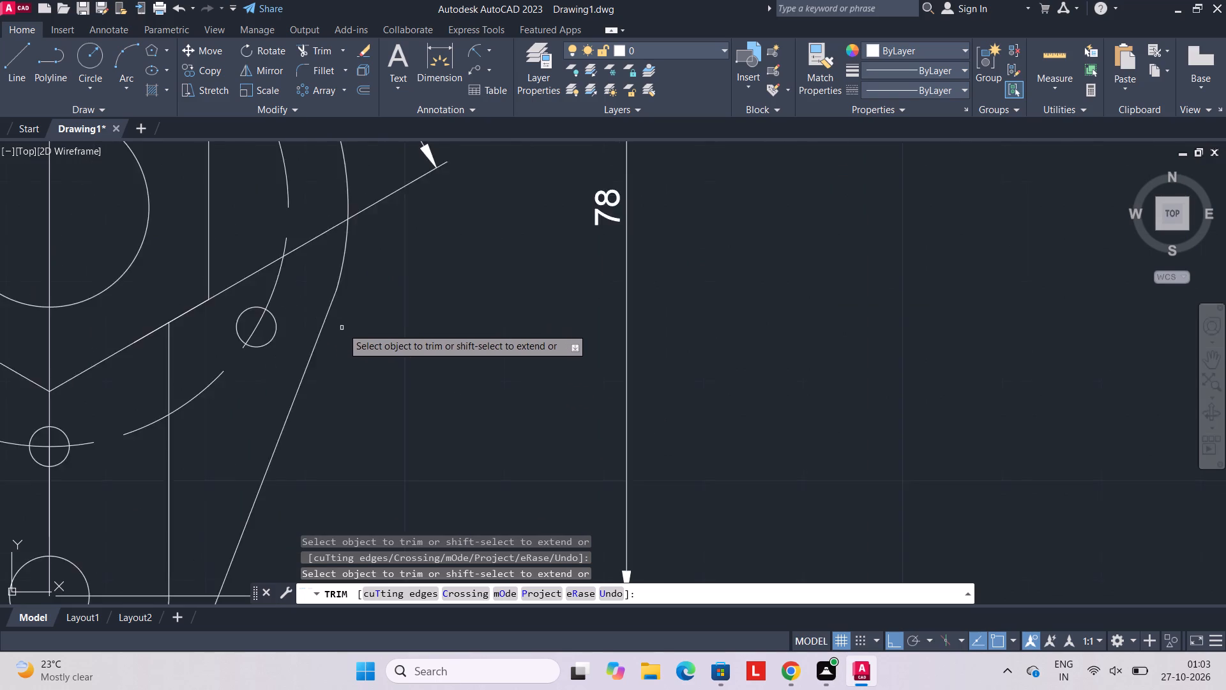
scroll(342, 328, down, 2)
scroll(249, 346, up, 2)
scroll(155, 321, up, 2)
scroll(127, 287, down, 5)
middle_drag(392, 272, 415, 309)
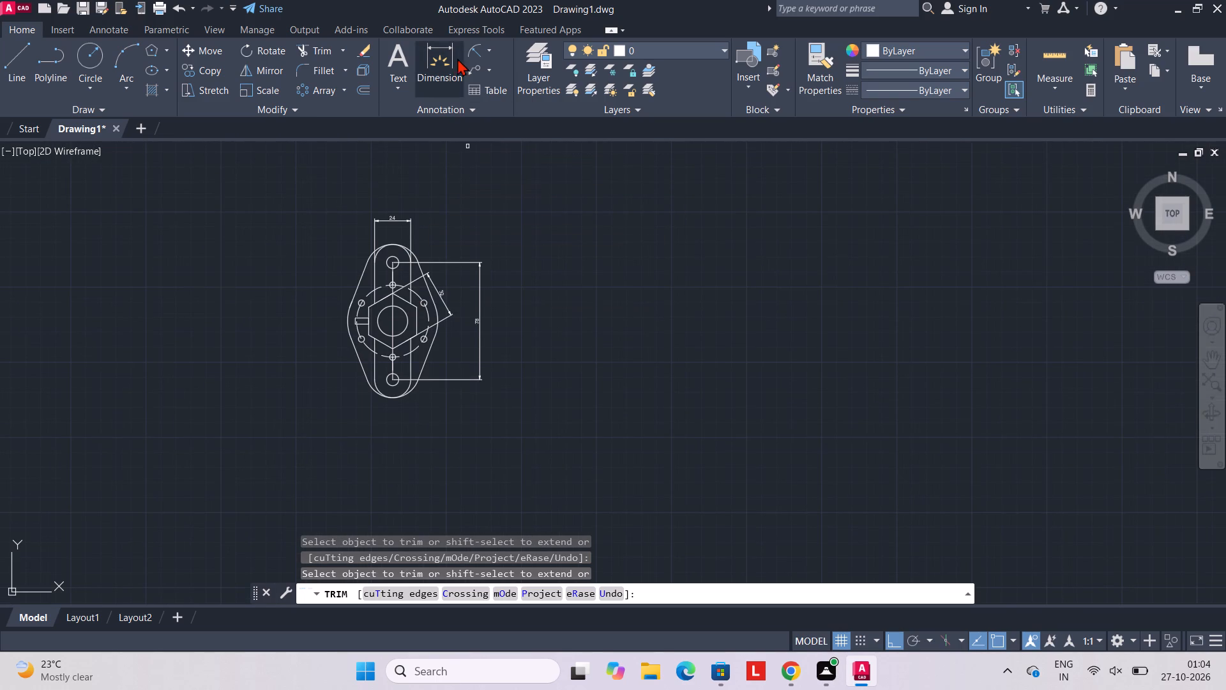
Add radius dimensions to the outer radius-30 arc and the central circle inside the hexagon, with their texts at the lower right.
click(471, 50)
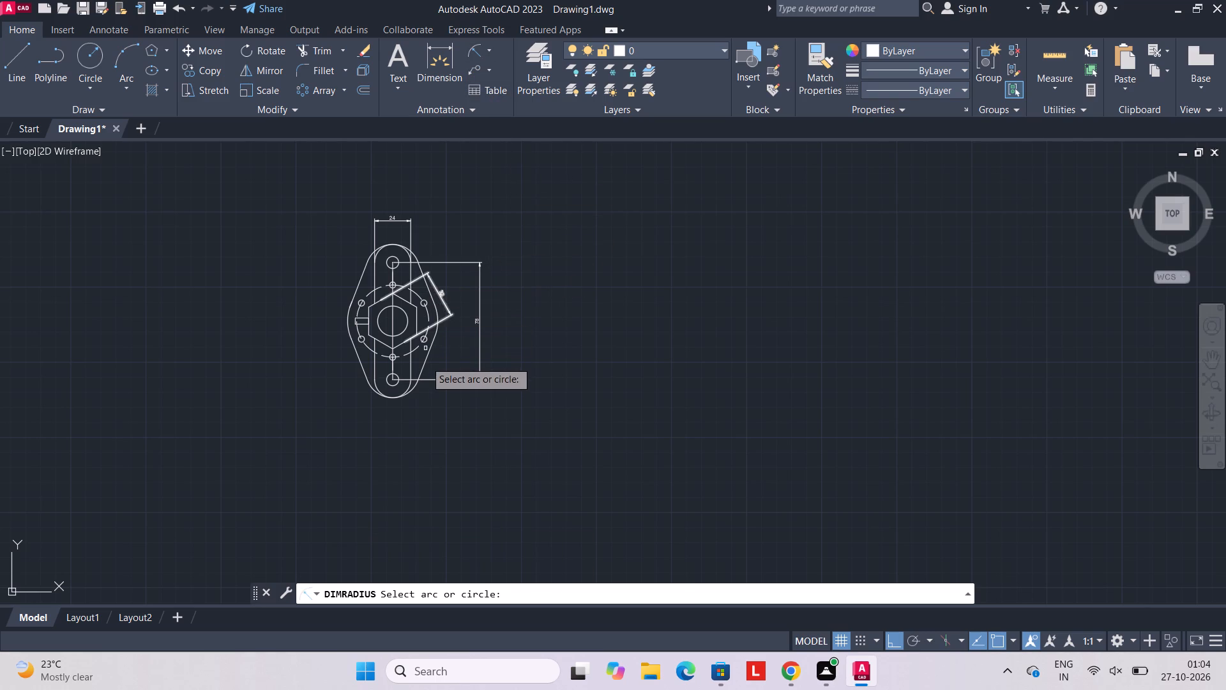
scroll(435, 351, up, 1)
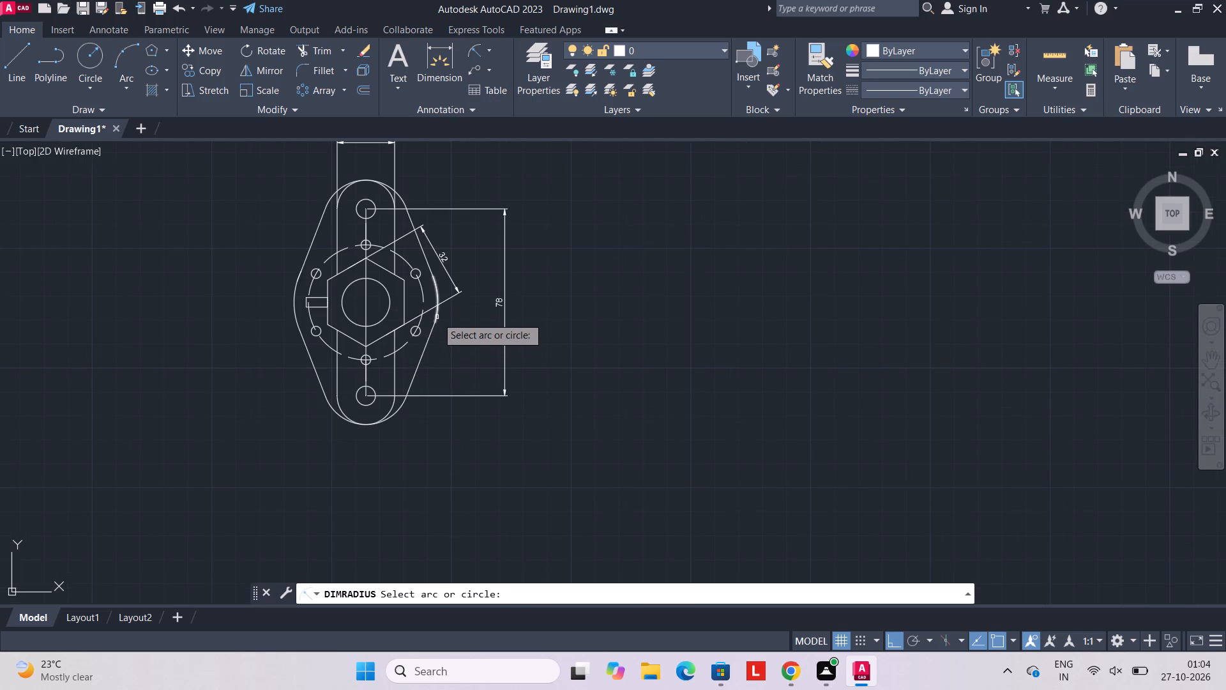
click(437, 317)
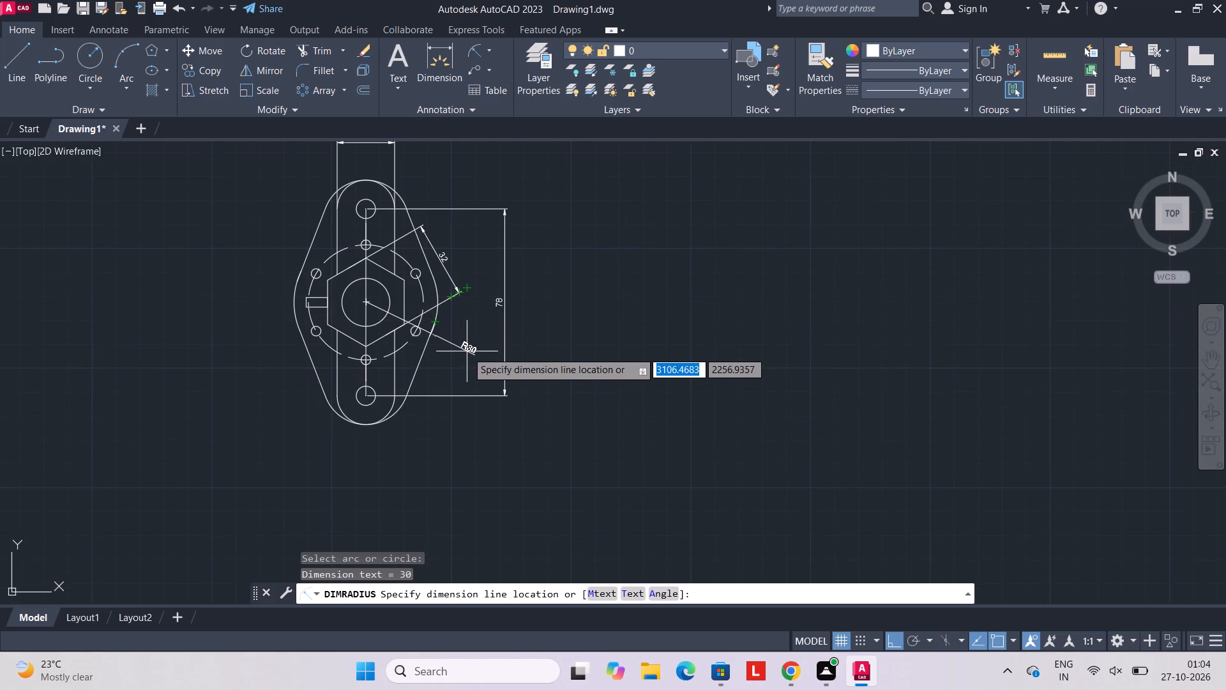
click(467, 351)
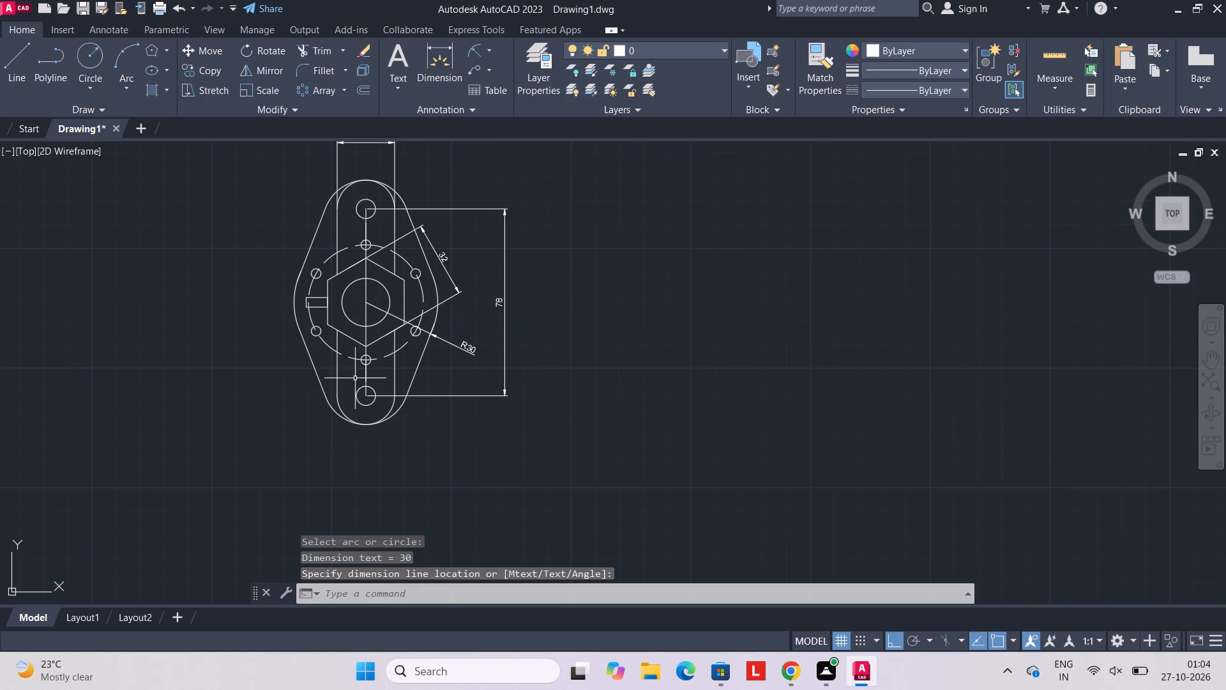
click(470, 51)
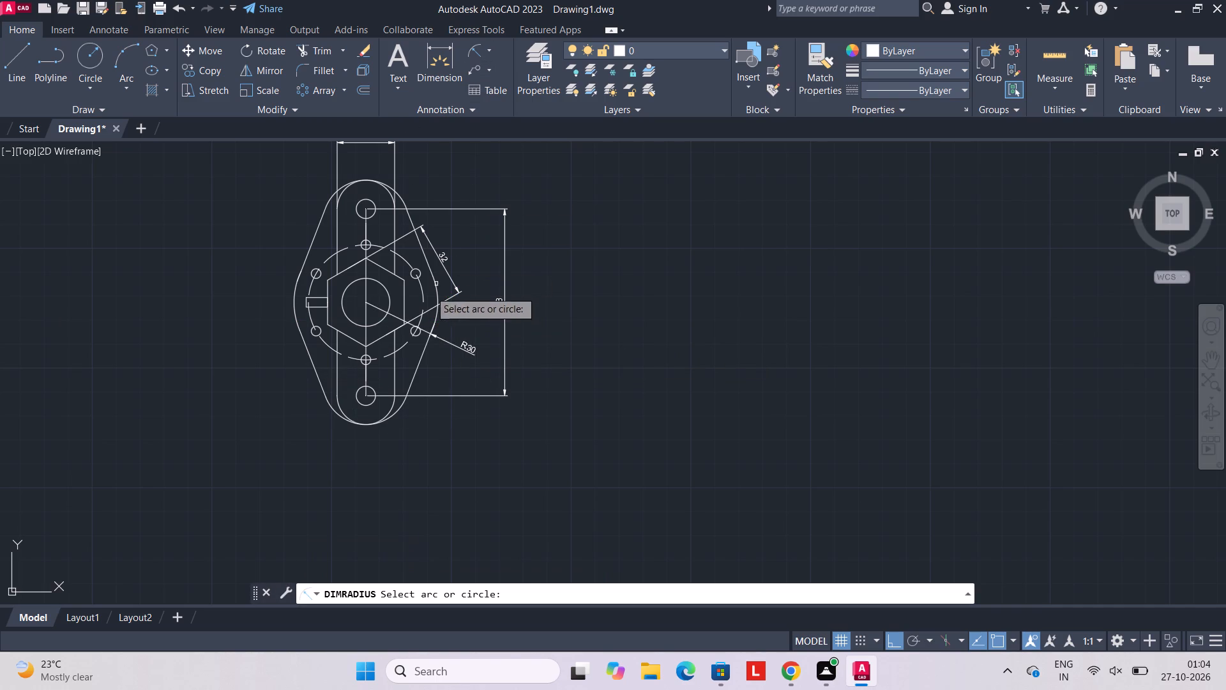
click(377, 323)
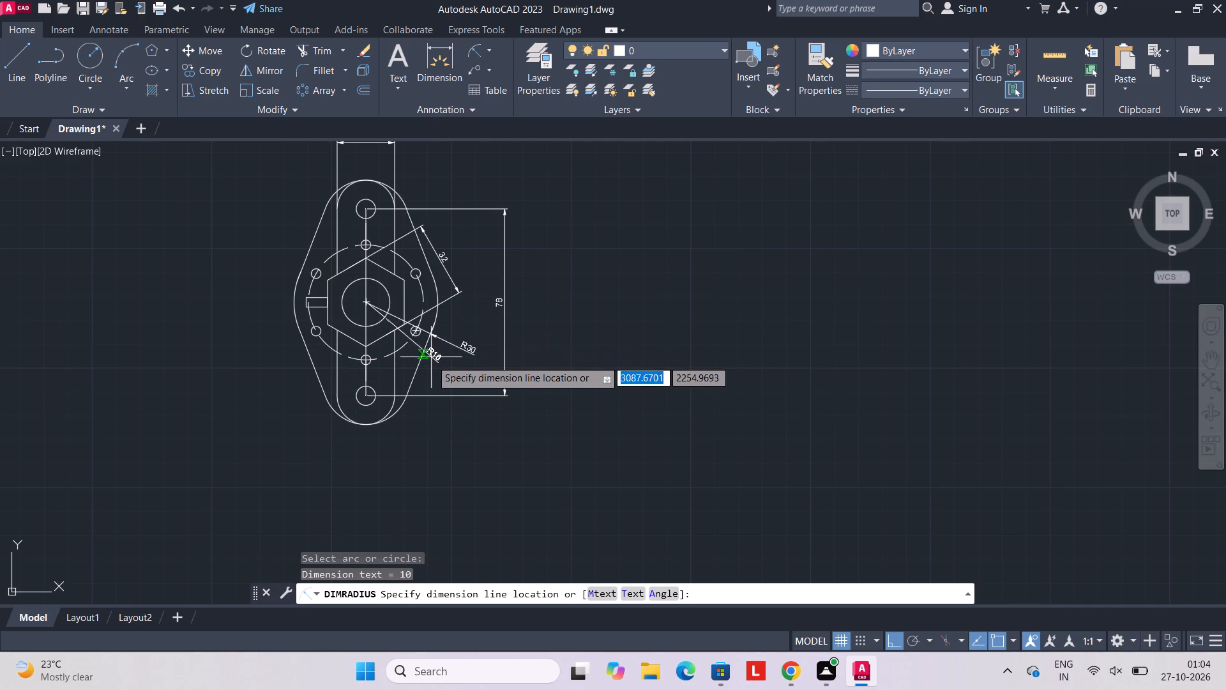
click(436, 368)
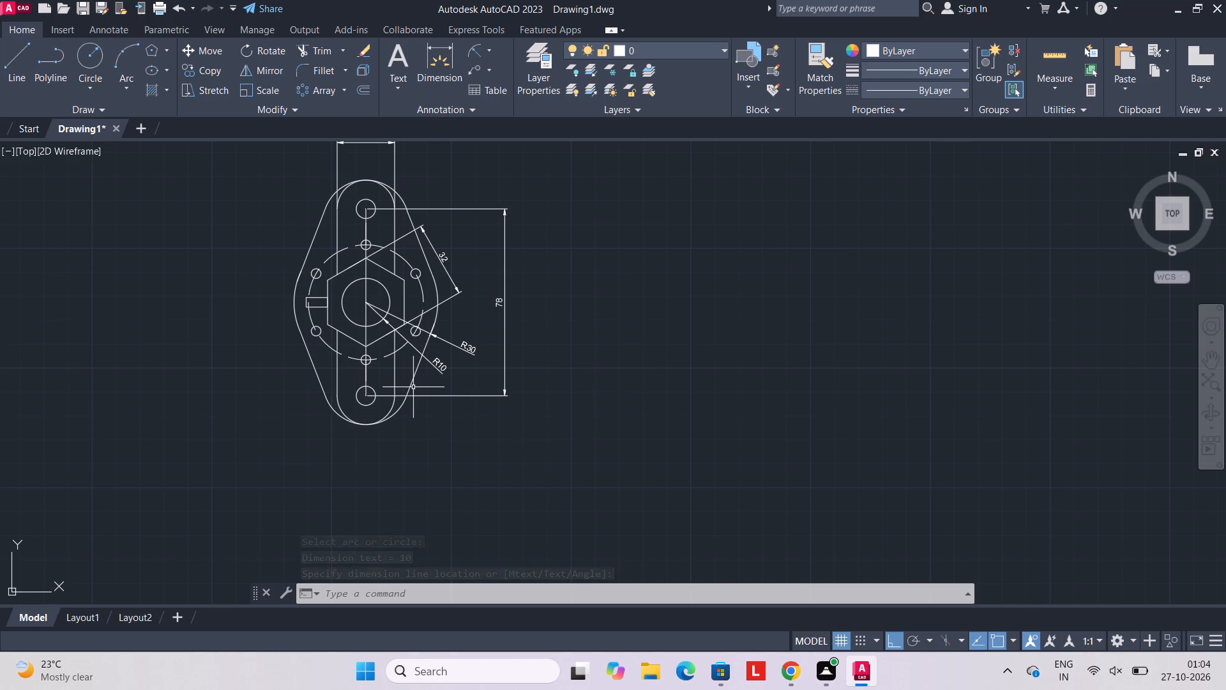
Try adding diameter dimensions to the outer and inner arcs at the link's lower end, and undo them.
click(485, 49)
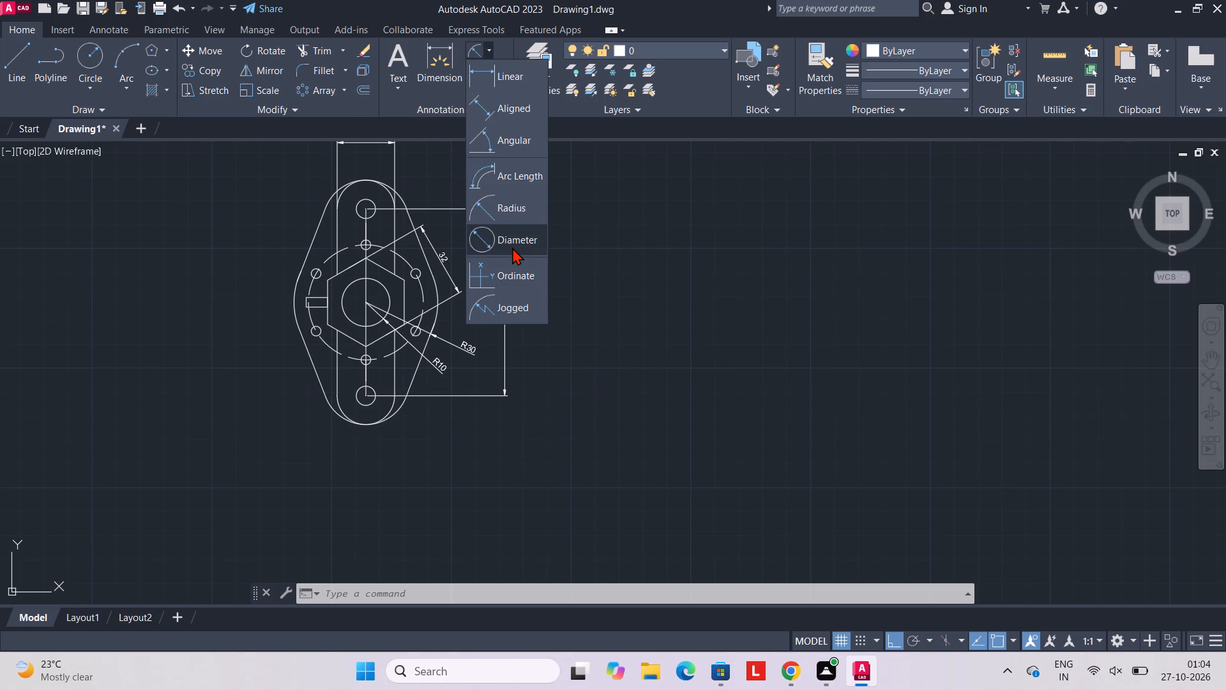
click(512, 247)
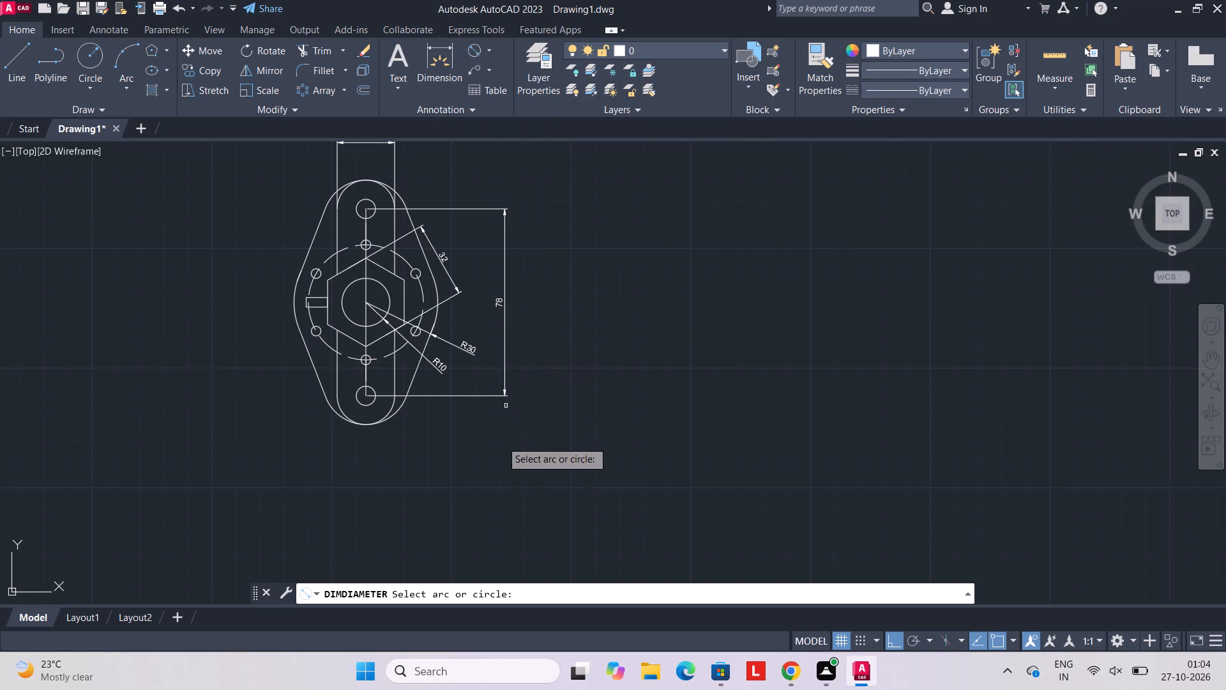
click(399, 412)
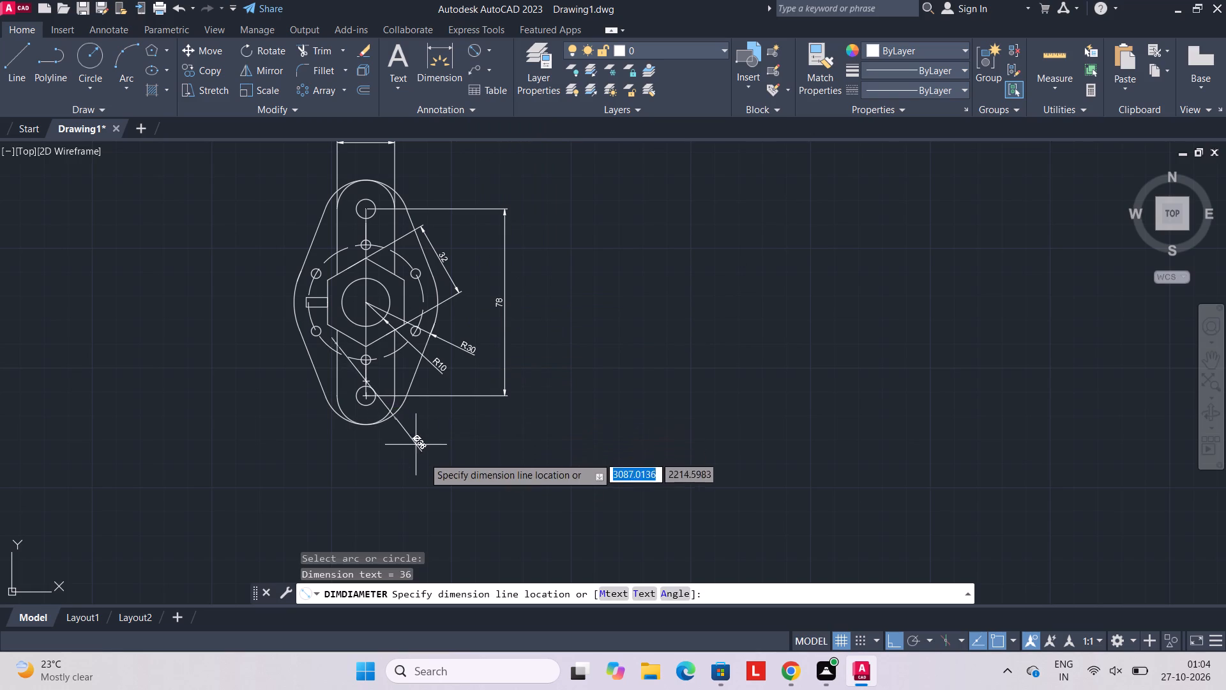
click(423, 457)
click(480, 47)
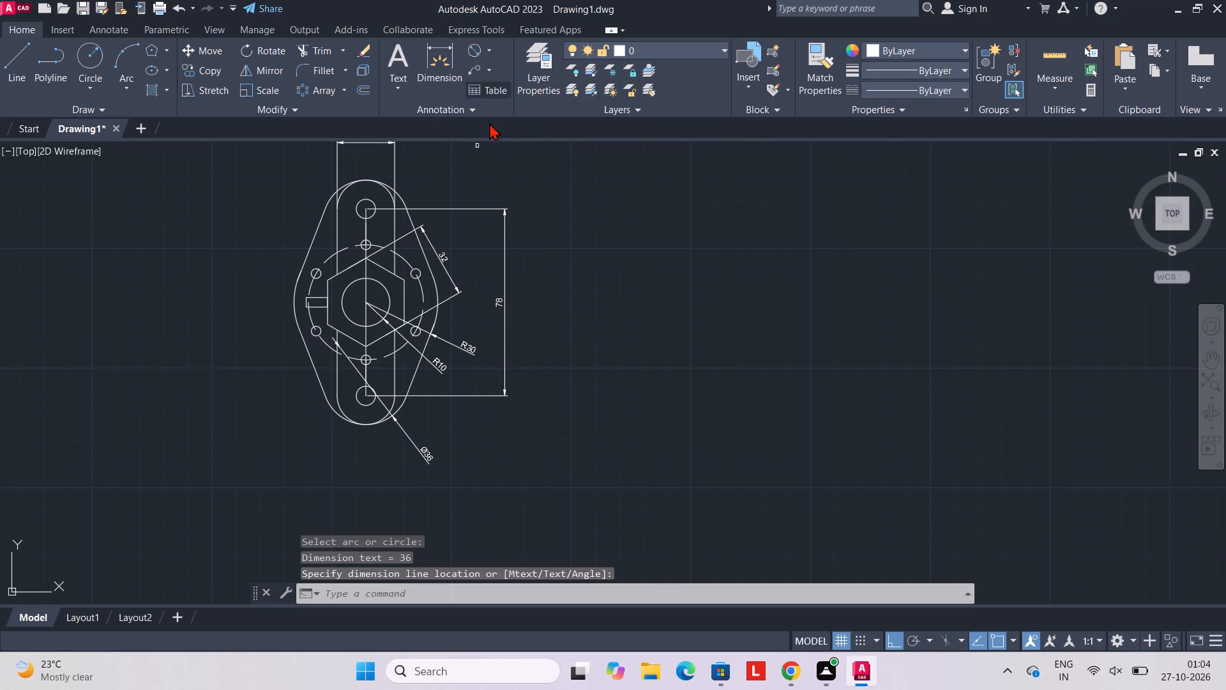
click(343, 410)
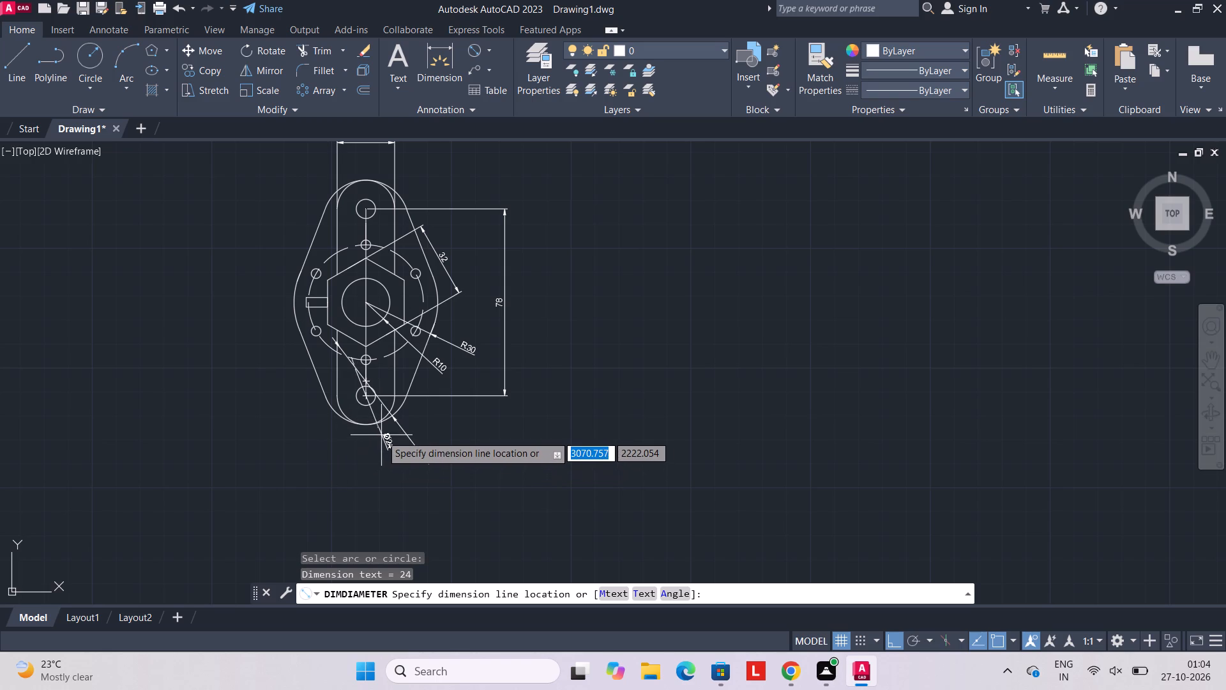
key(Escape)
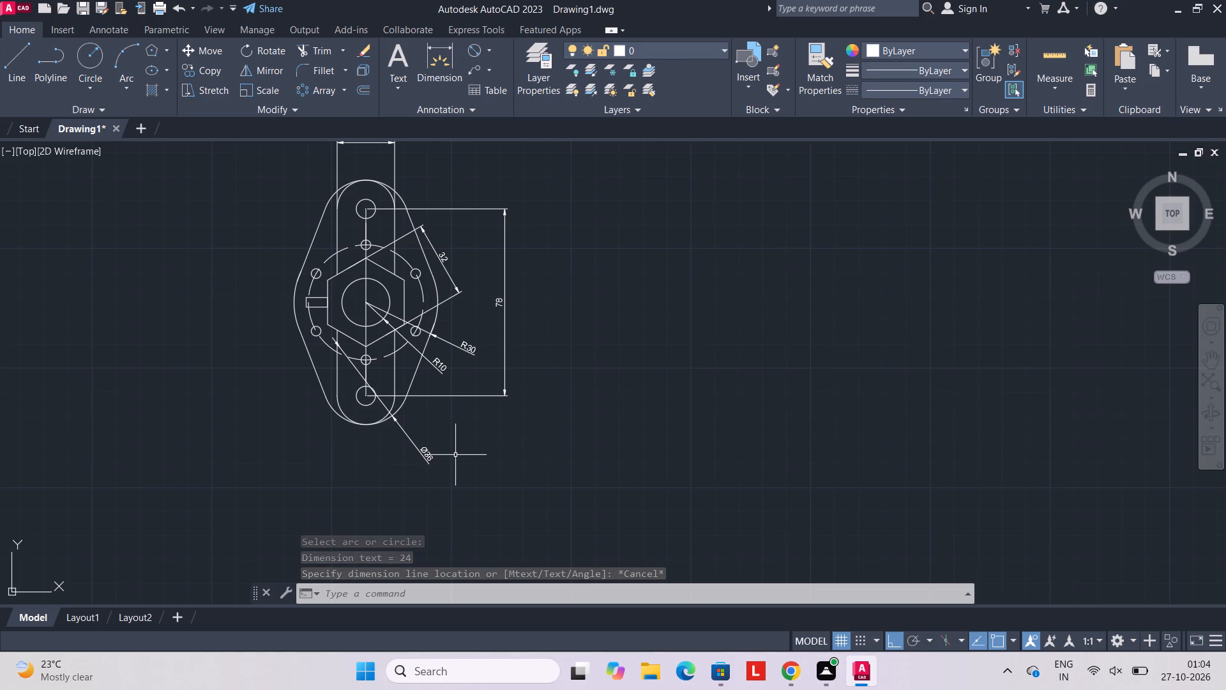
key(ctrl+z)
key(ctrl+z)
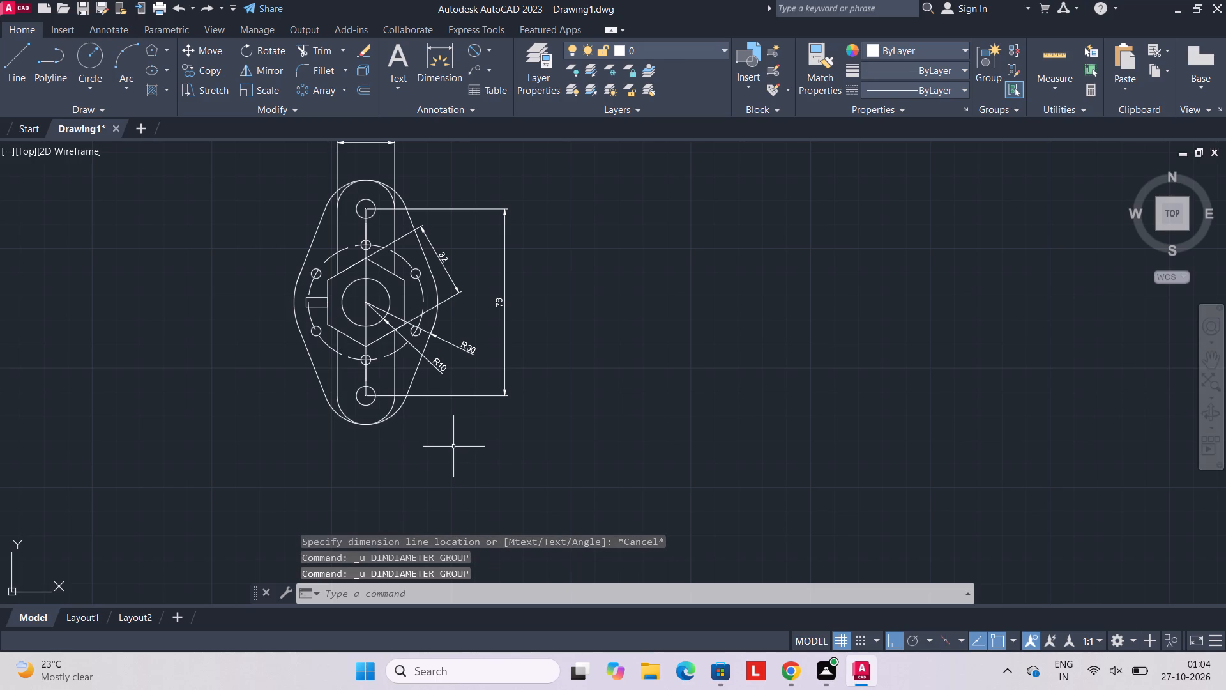
Add a diameter dimension to the link's lower end hole, with its text outside the outline at the lower right.
click(476, 46)
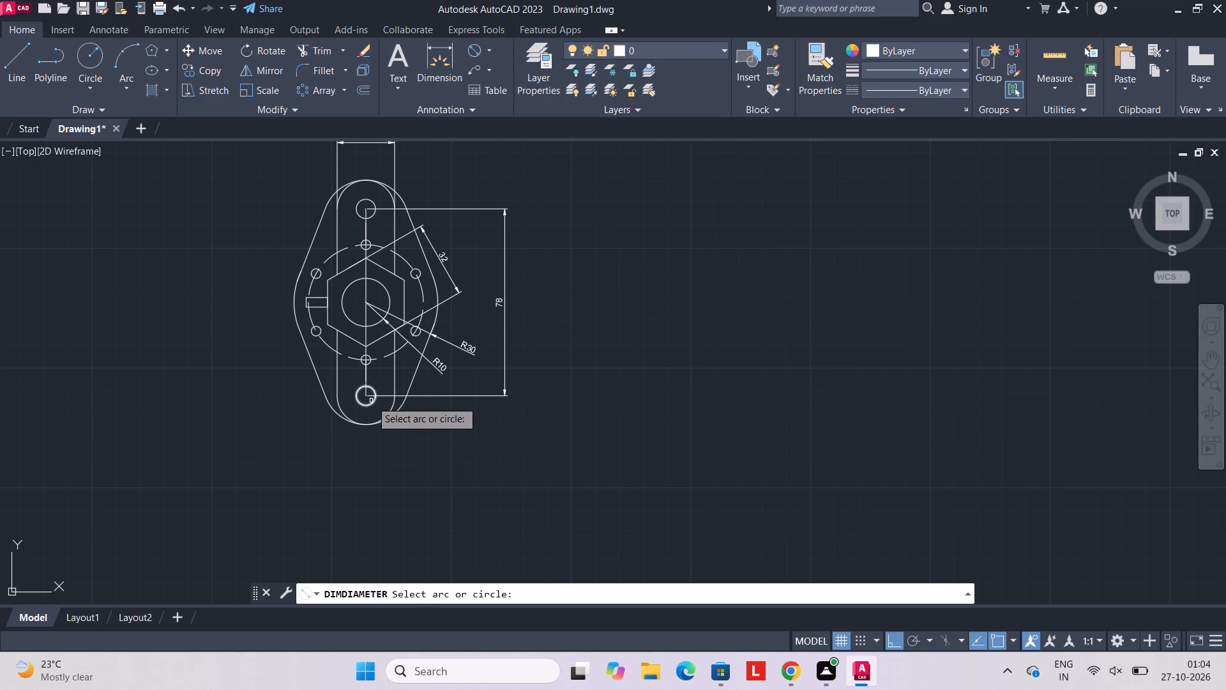
click(371, 401)
click(409, 450)
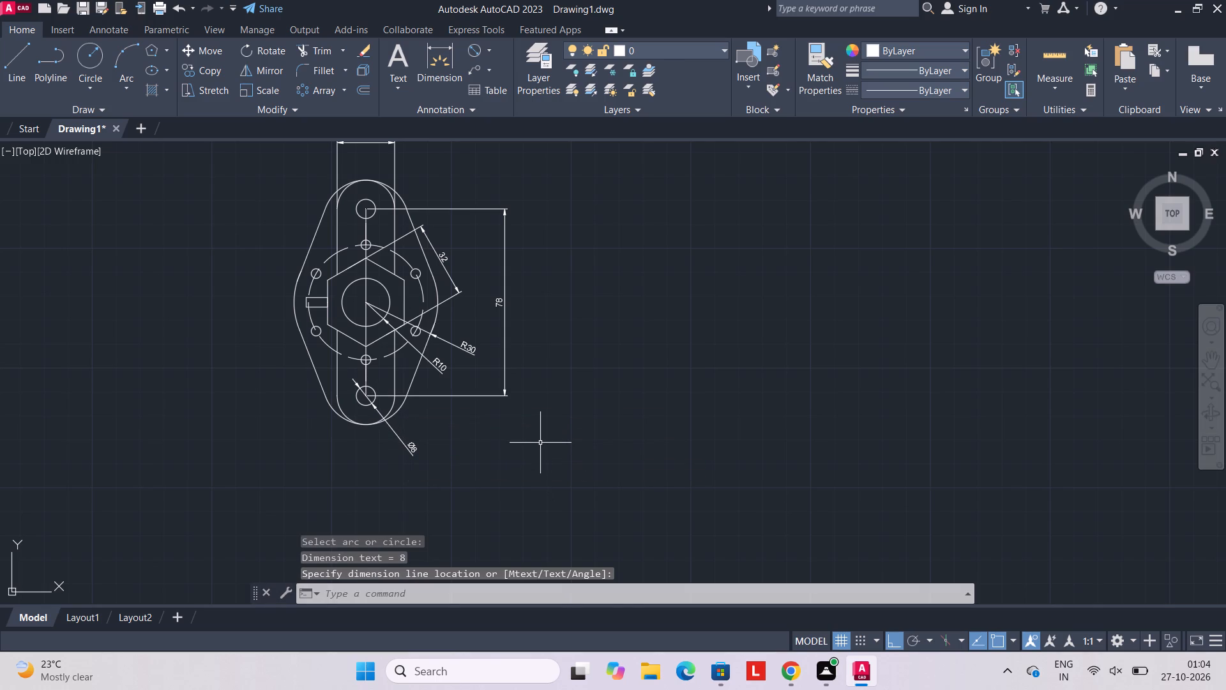
Add a radius dimension to the outer arc at the link's lower end, with its text outside at the lower left.
click(484, 50)
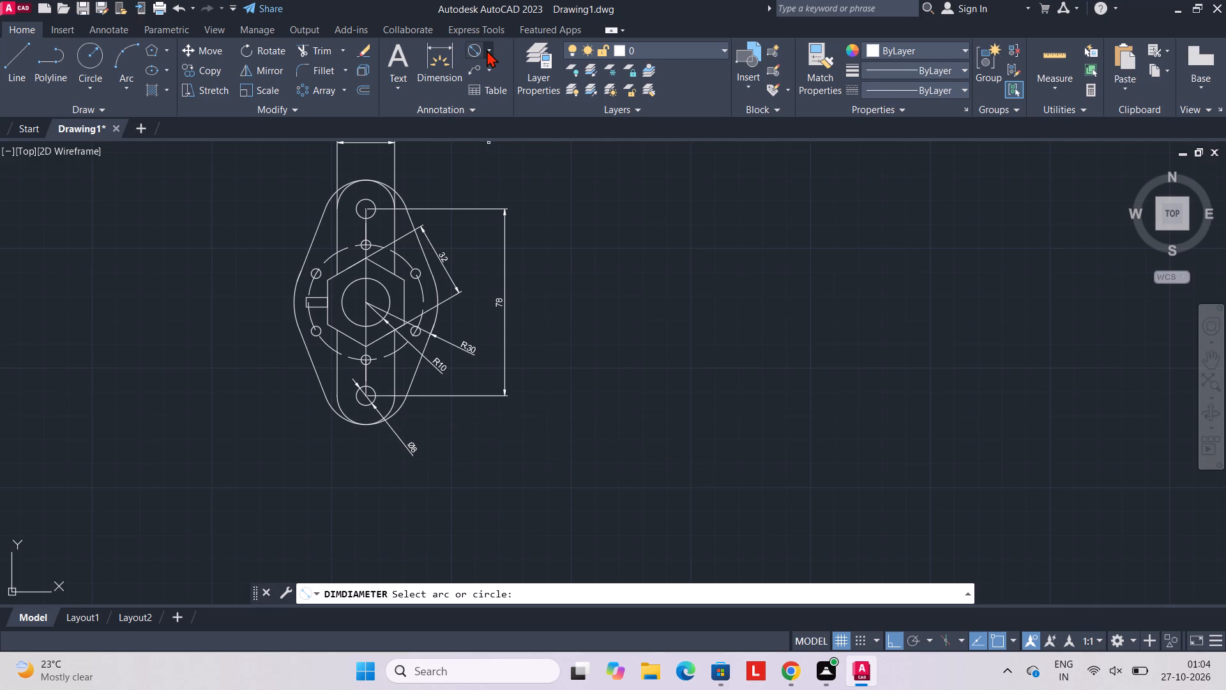
click(487, 50)
click(518, 208)
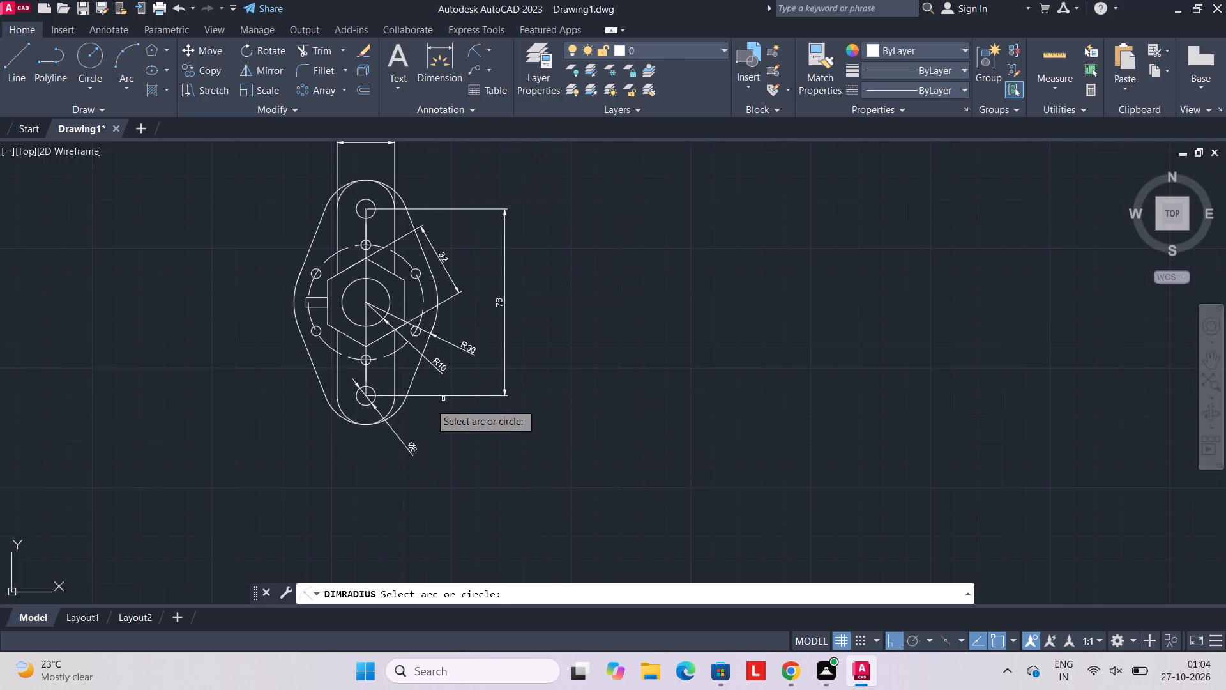
scroll(364, 420, up, 1)
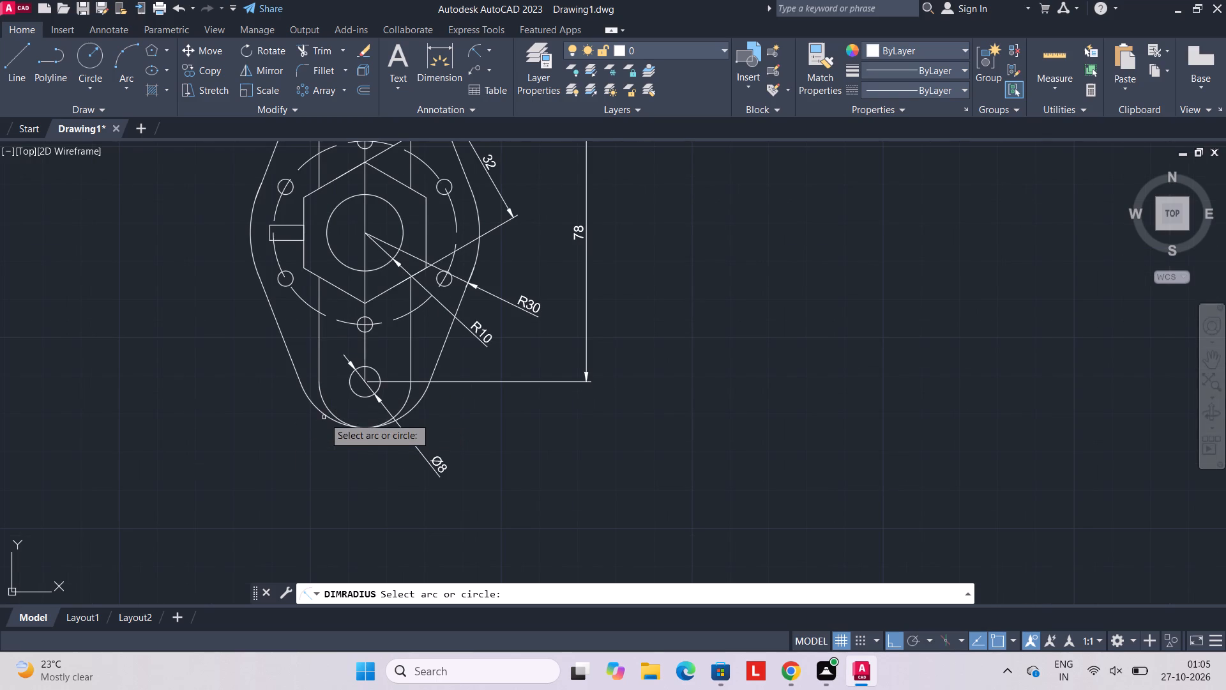
click(321, 413)
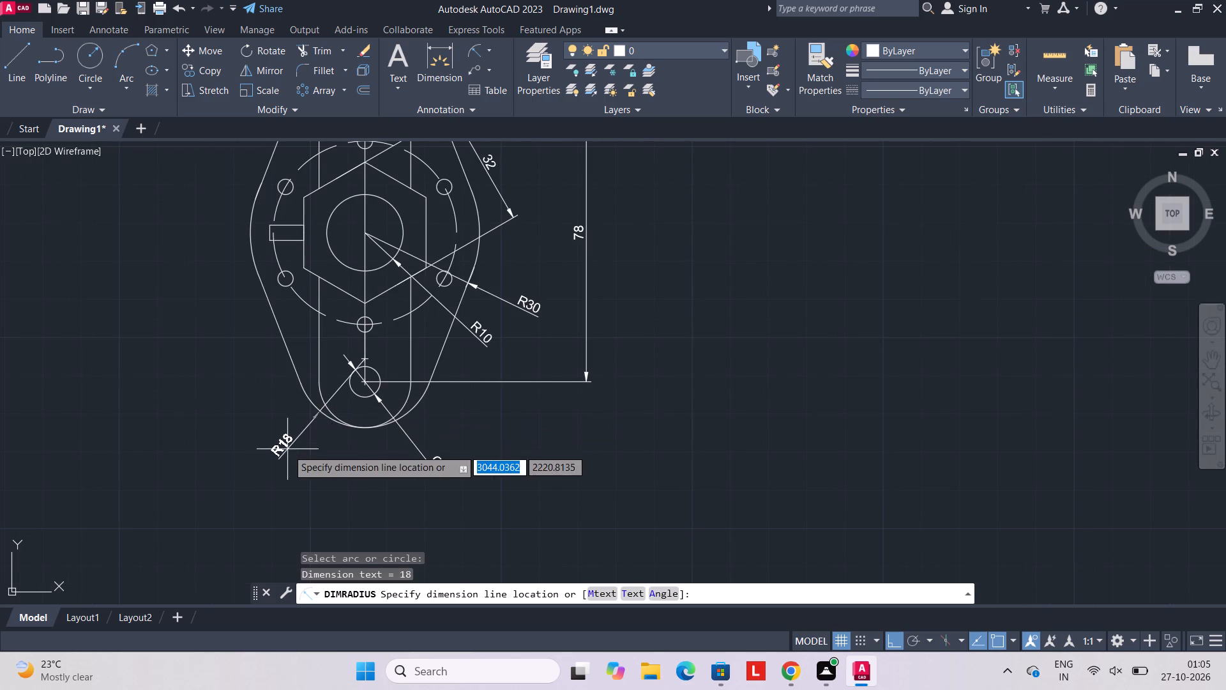
click(287, 449)
Add a vertical dimension for the height of the small side tab, placed outside the outline to its left.
scroll(444, 321, up, 2)
scroll(445, 319, down, 3)
middle_drag(448, 321, 453, 373)
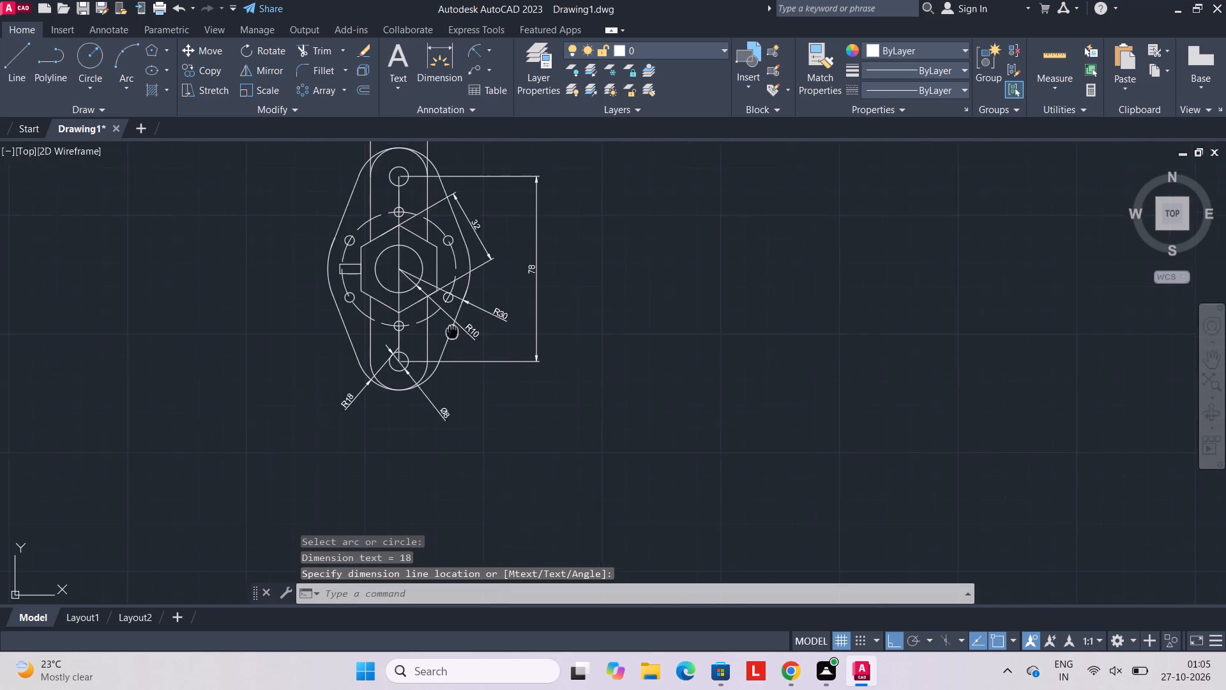
middle_drag(453, 373, 451, 456)
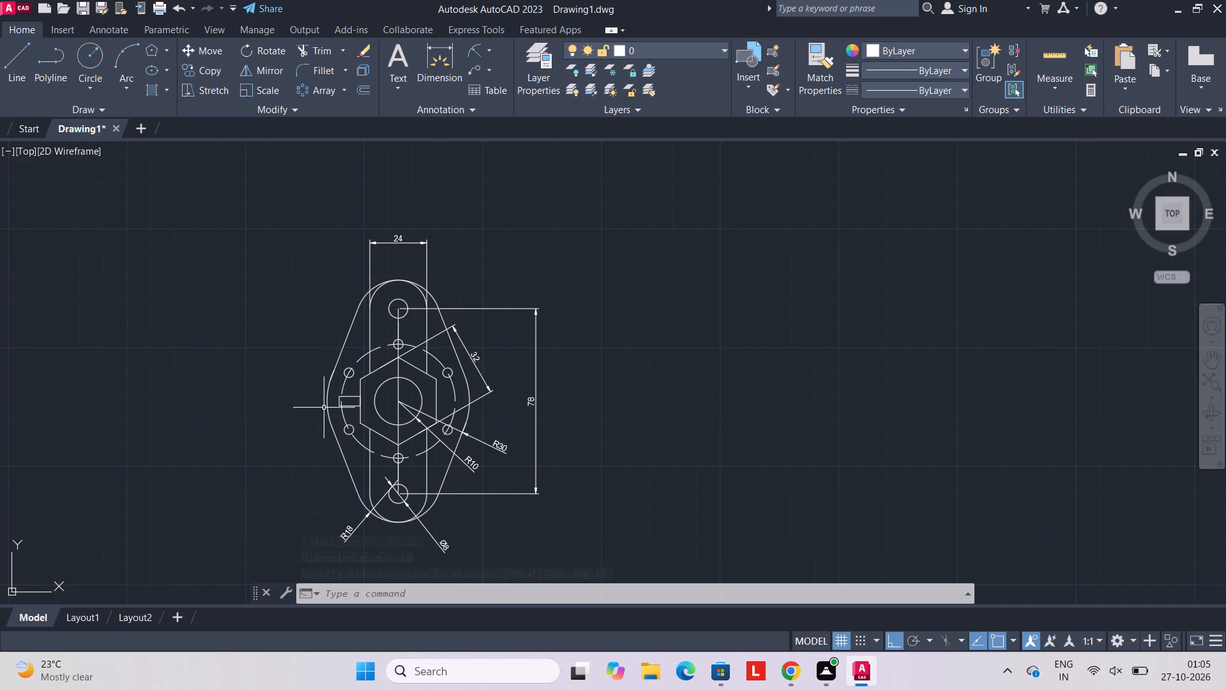
scroll(324, 408, up, 1)
click(448, 60)
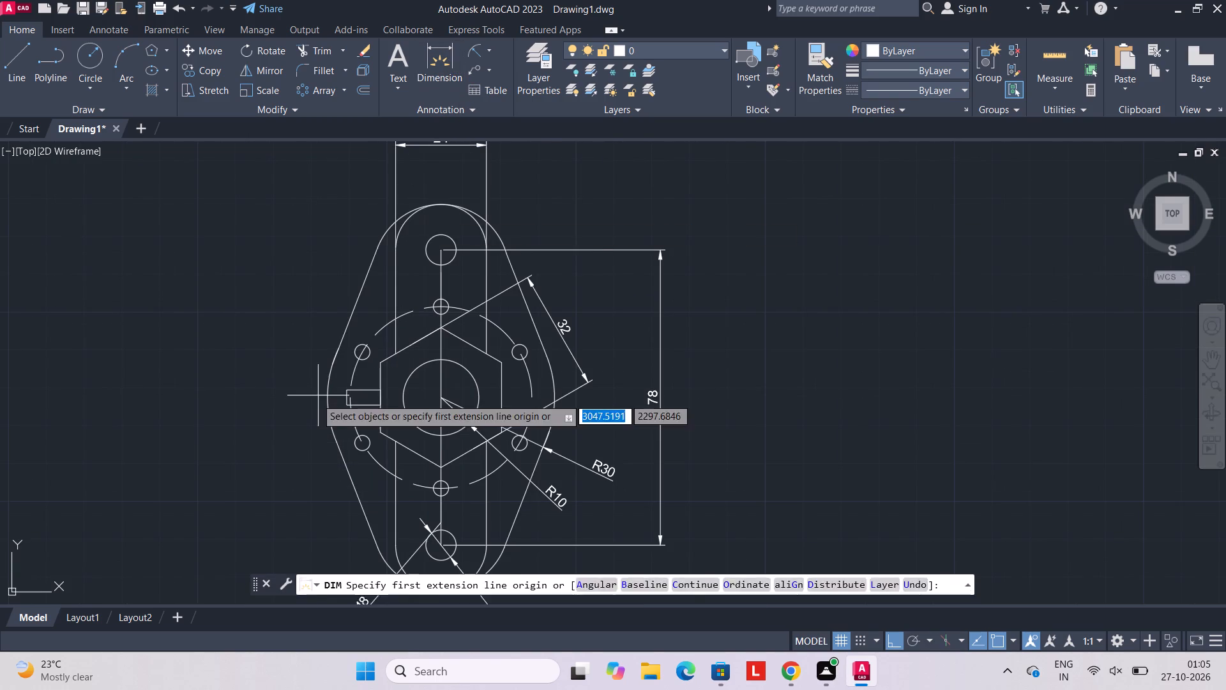
scroll(311, 422, up, 1)
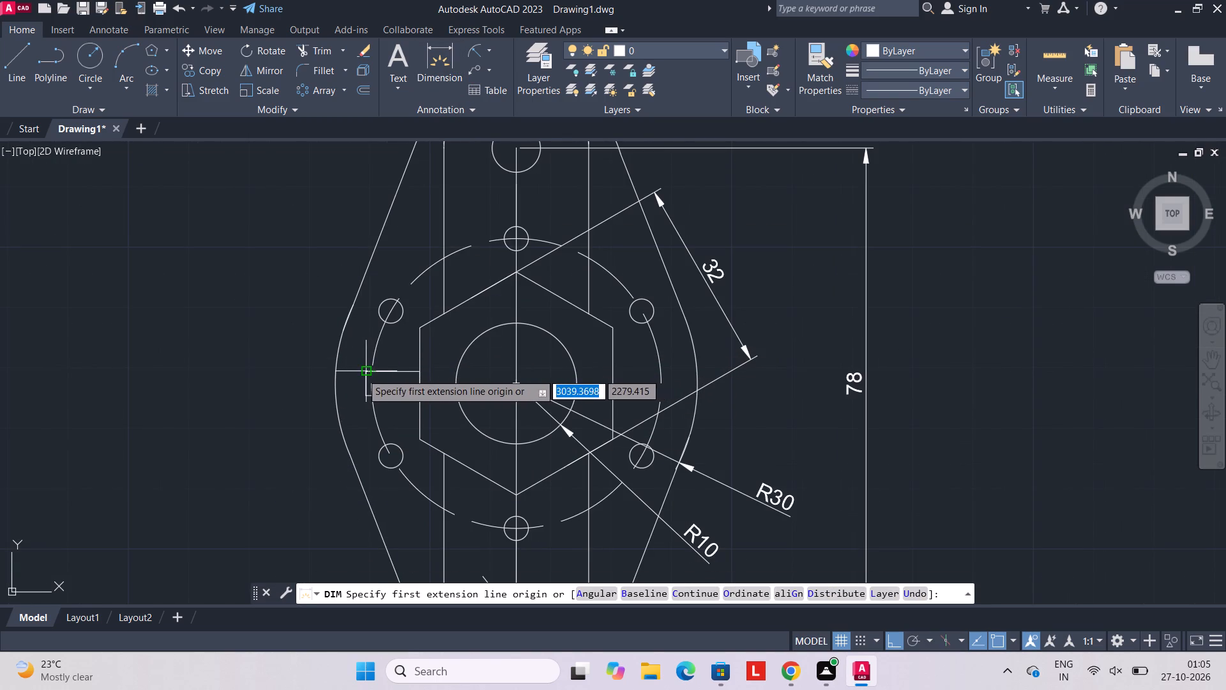
click(361, 373)
click(367, 396)
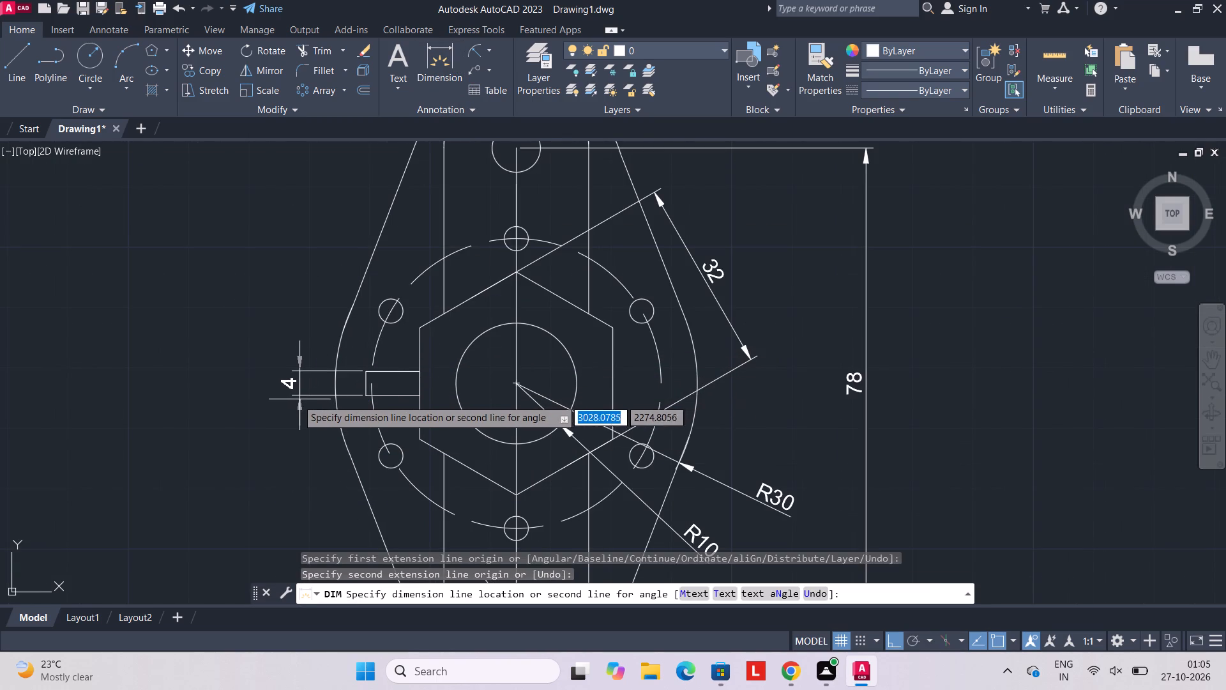
click(296, 401)
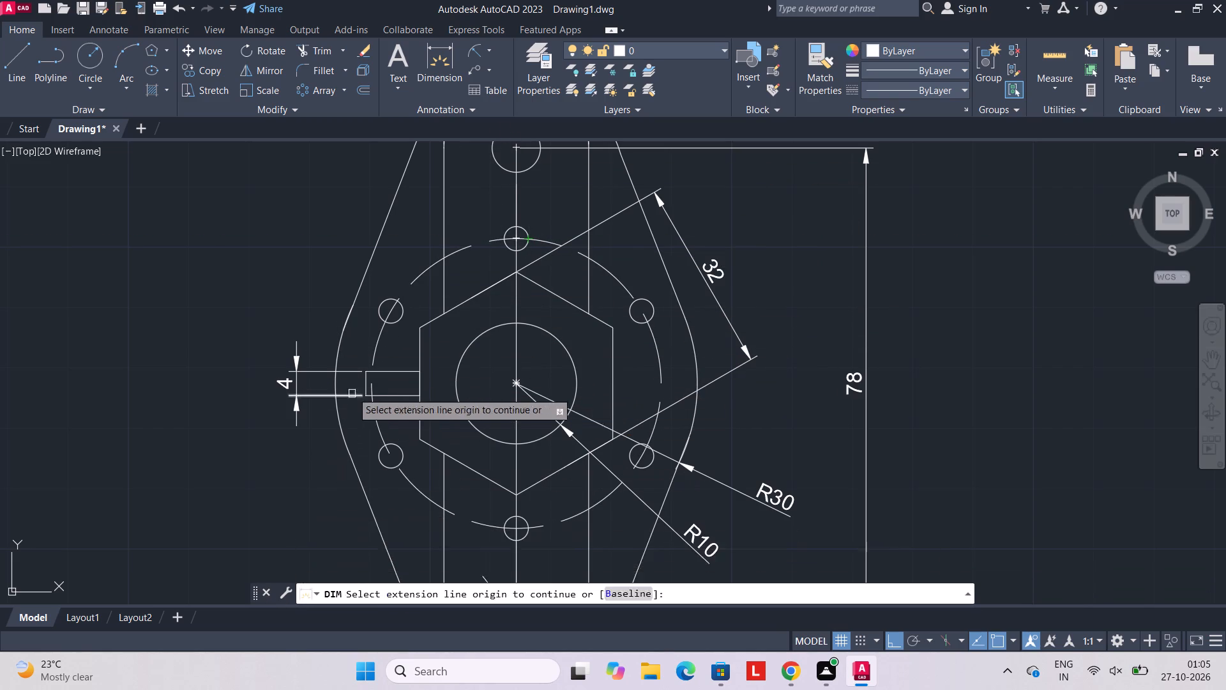
Add a horizontal dimension between the outer left arc and the side tab's left edge, placed below the tab.
click(333, 387)
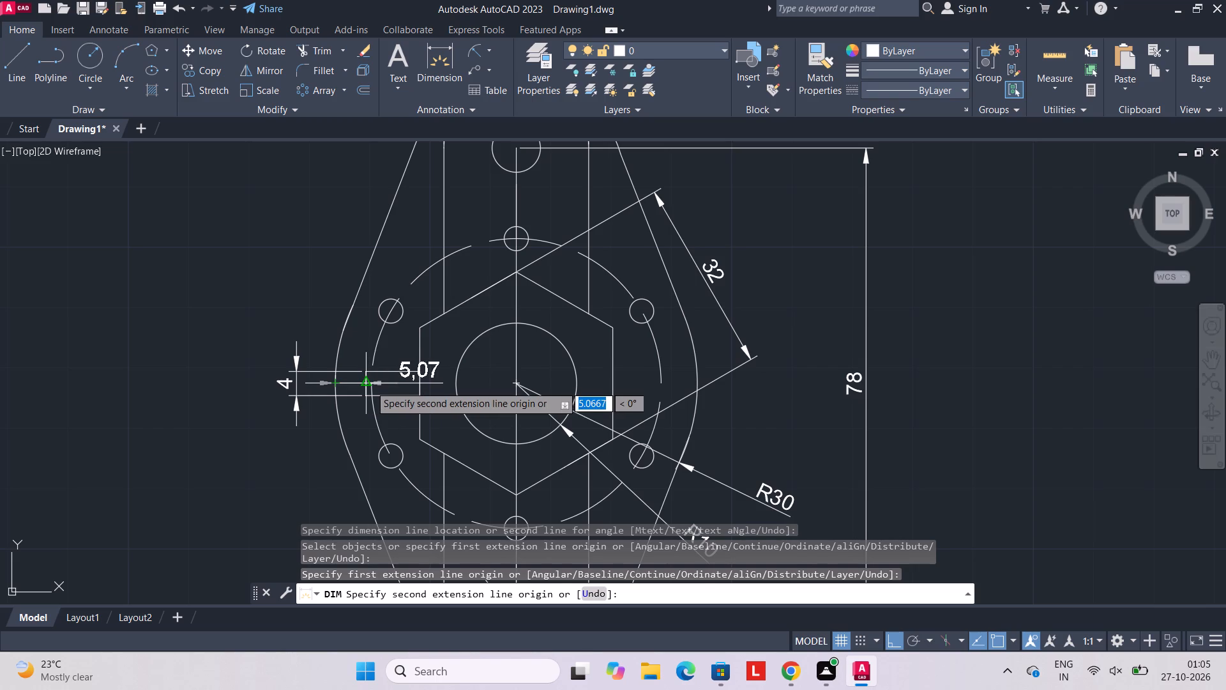
click(370, 385)
click(355, 447)
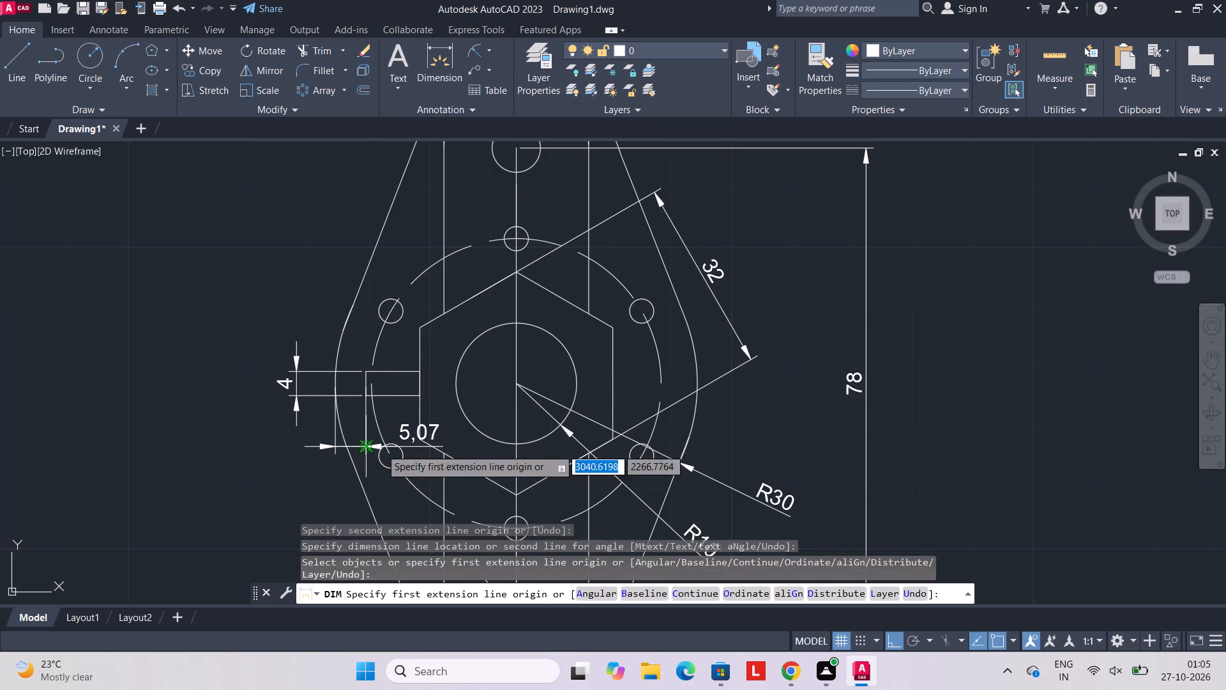
Add an aligned dimension across the small upper-left hole on the dashed circle, placed outside the outline at the upper left.
scroll(457, 378, up, 1)
scroll(461, 387, down, 2)
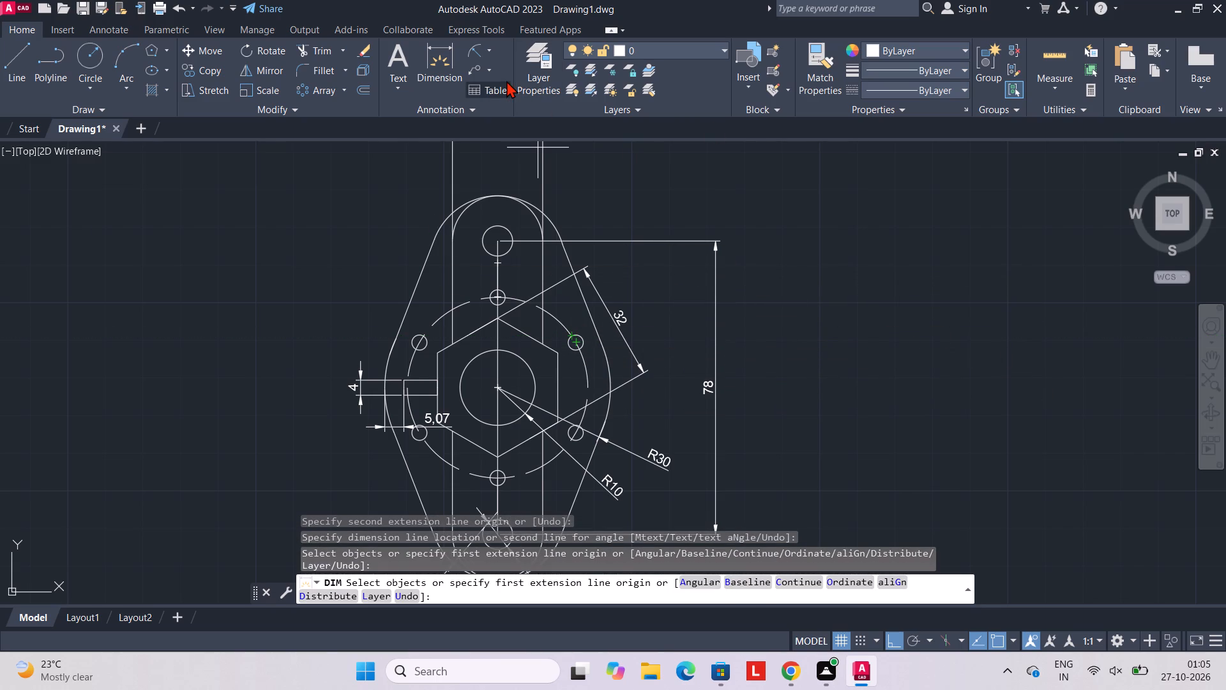
click(487, 45)
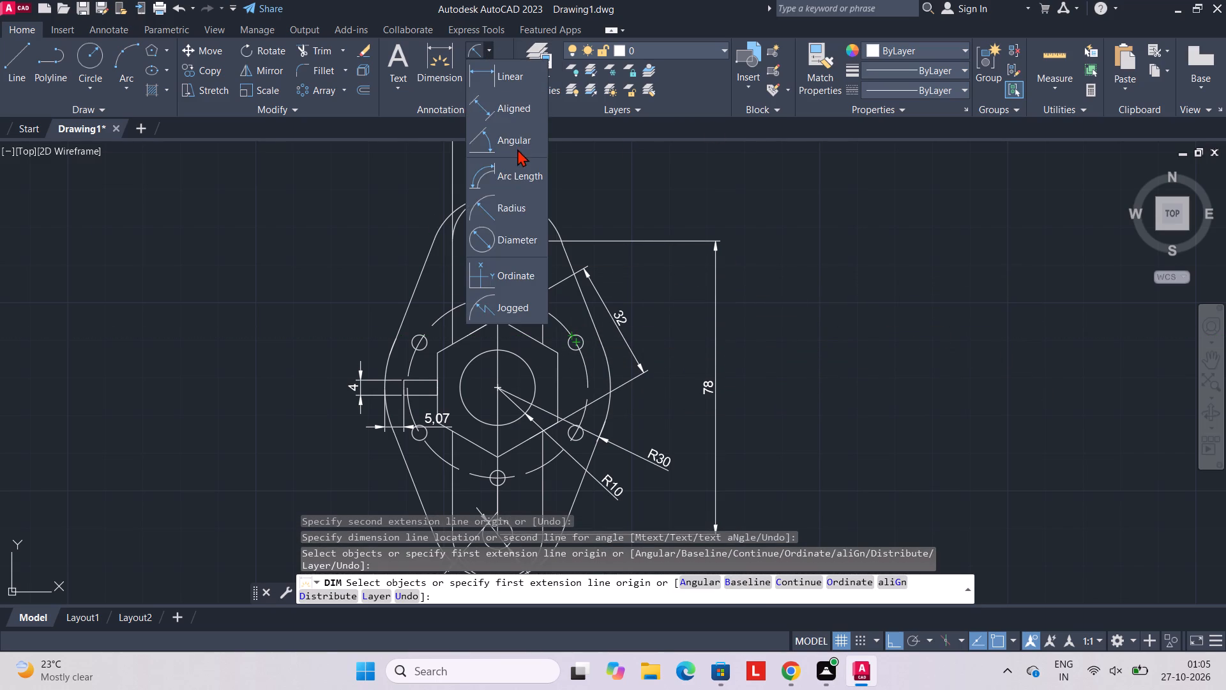
click(516, 103)
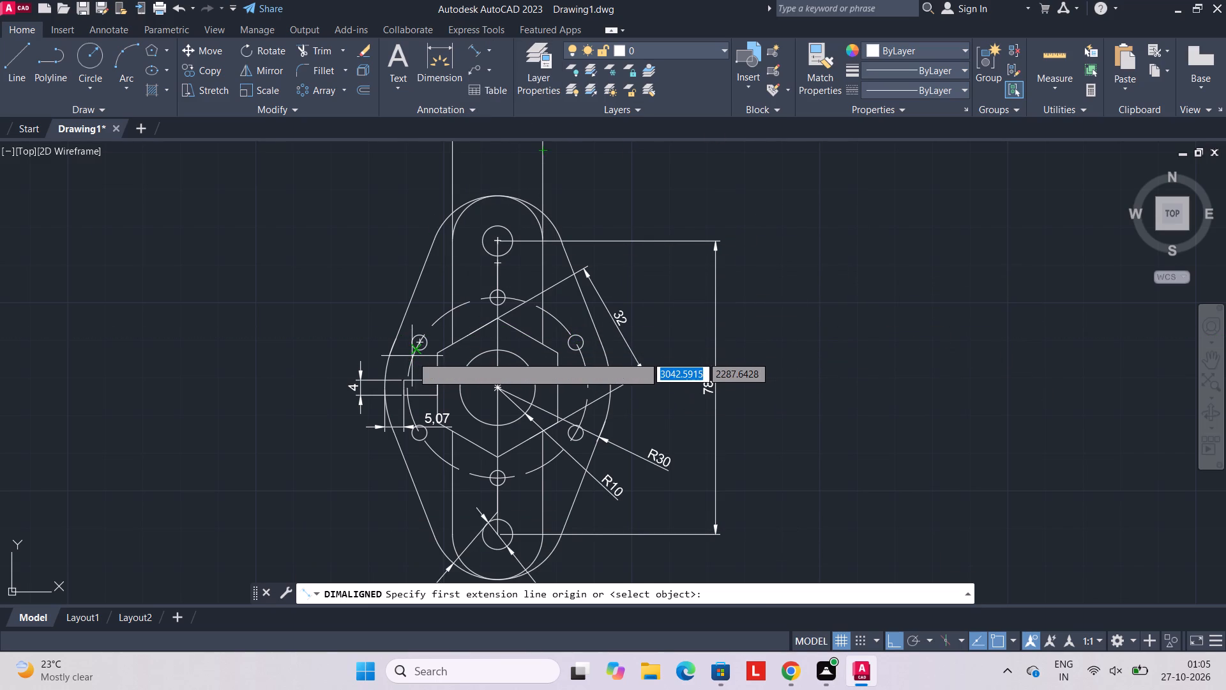
scroll(409, 347, up, 3)
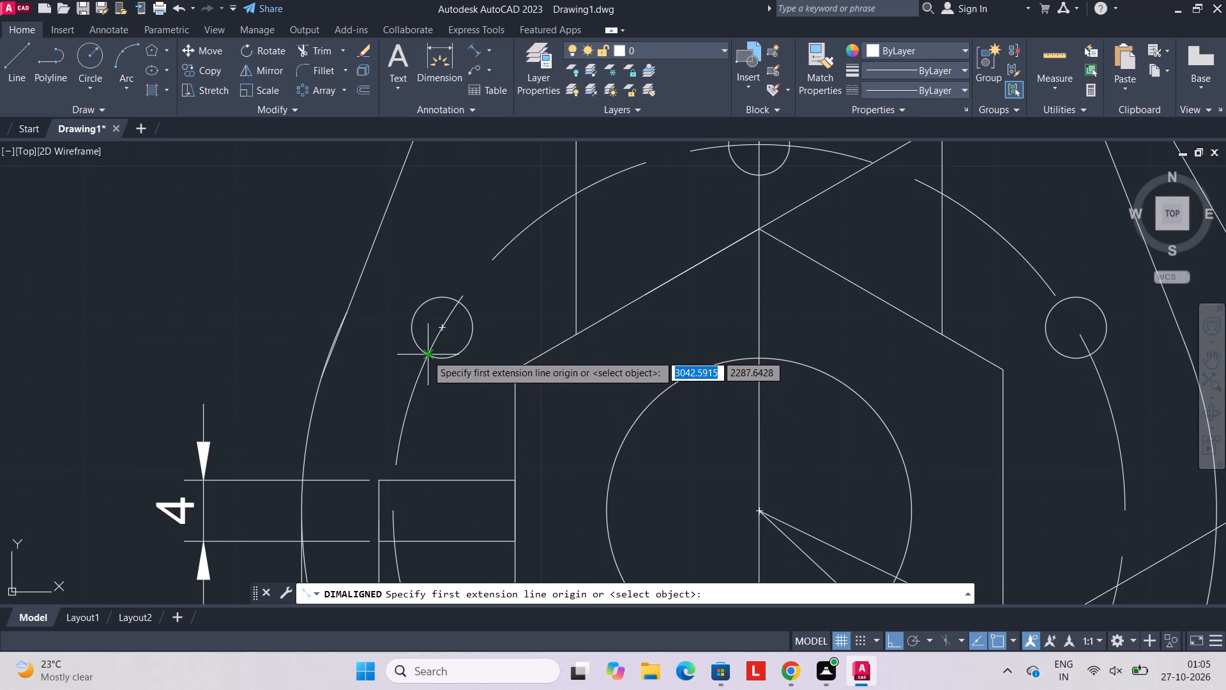
click(427, 355)
click(460, 305)
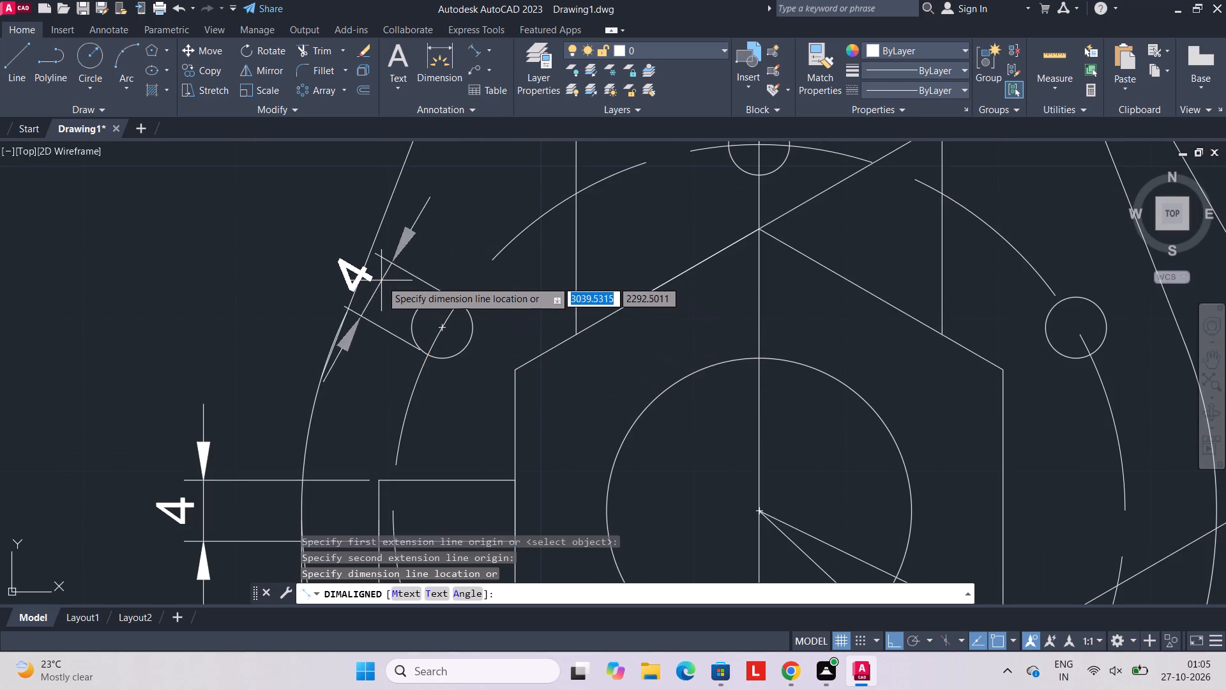
click(271, 213)
Add a diameter dimension to the dashed hole circle, with its text outside the outline at the lower left.
scroll(532, 305, down, 5)
scroll(588, 331, up, 1)
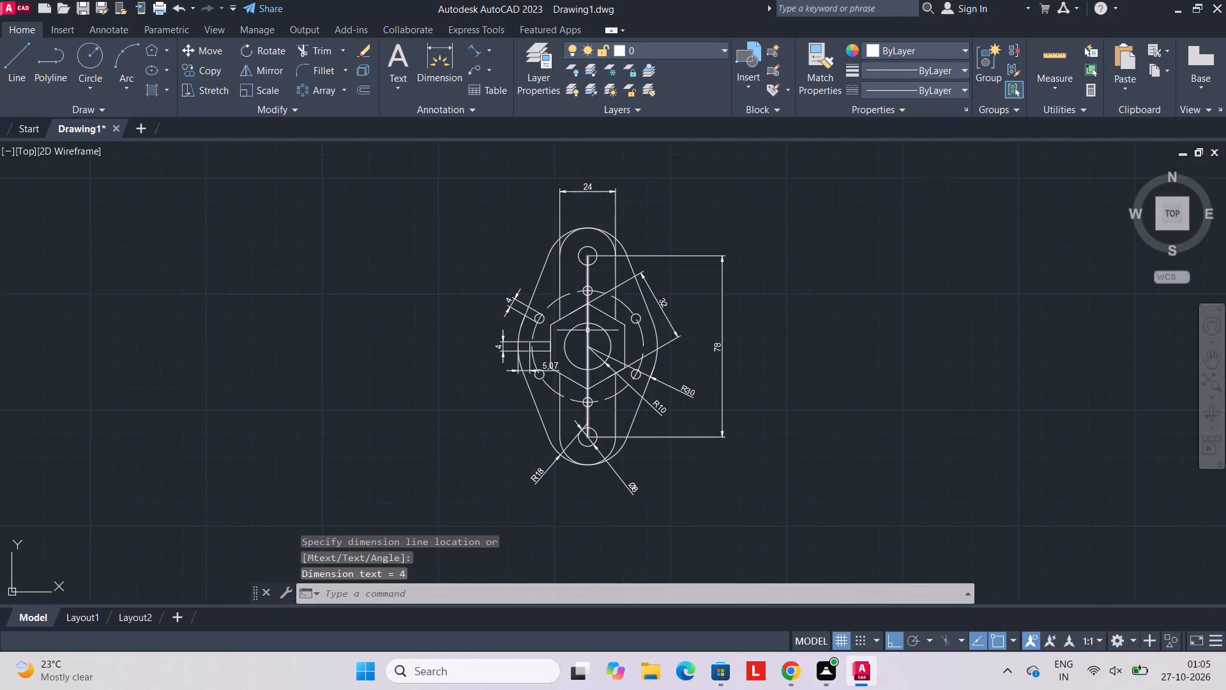
scroll(563, 318, up, 2)
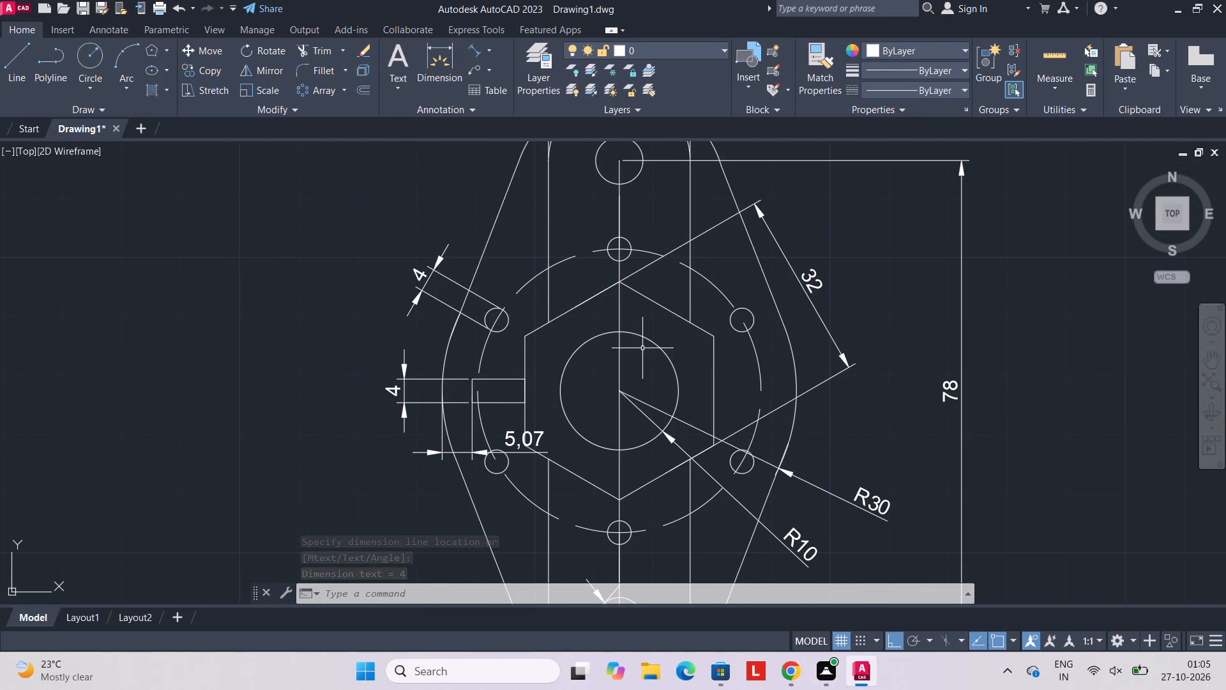
scroll(681, 430, down, 2)
middle_drag(681, 431, 658, 399)
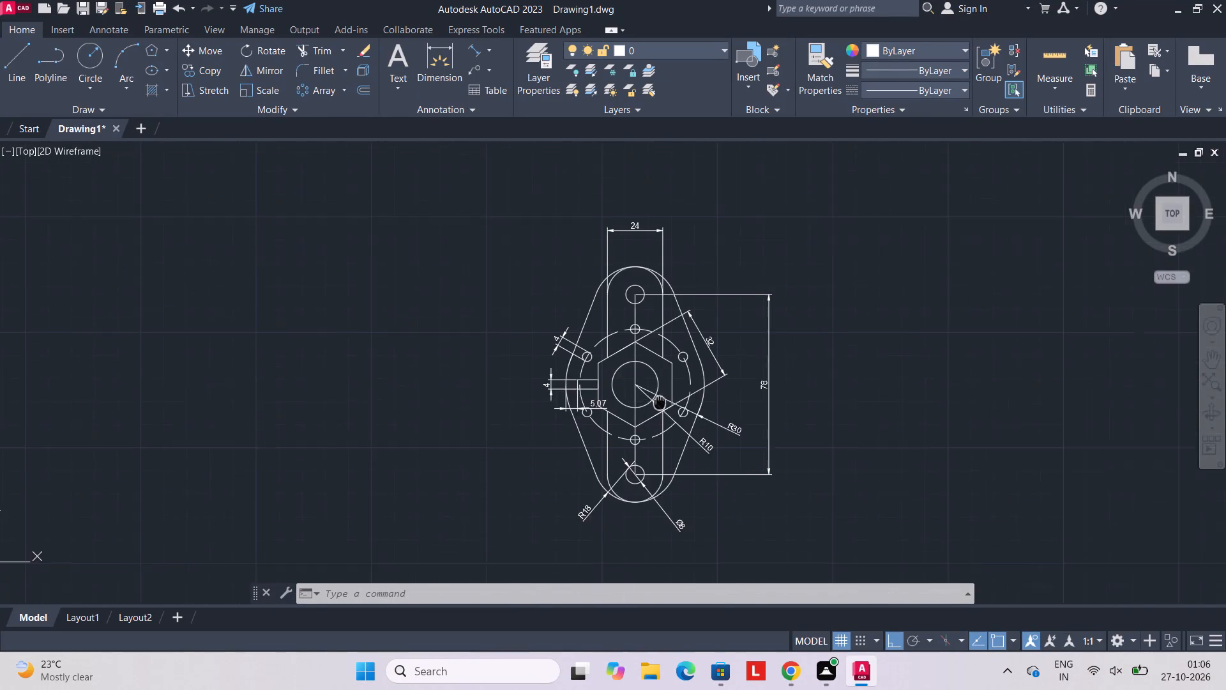
middle_drag(658, 399, 642, 385)
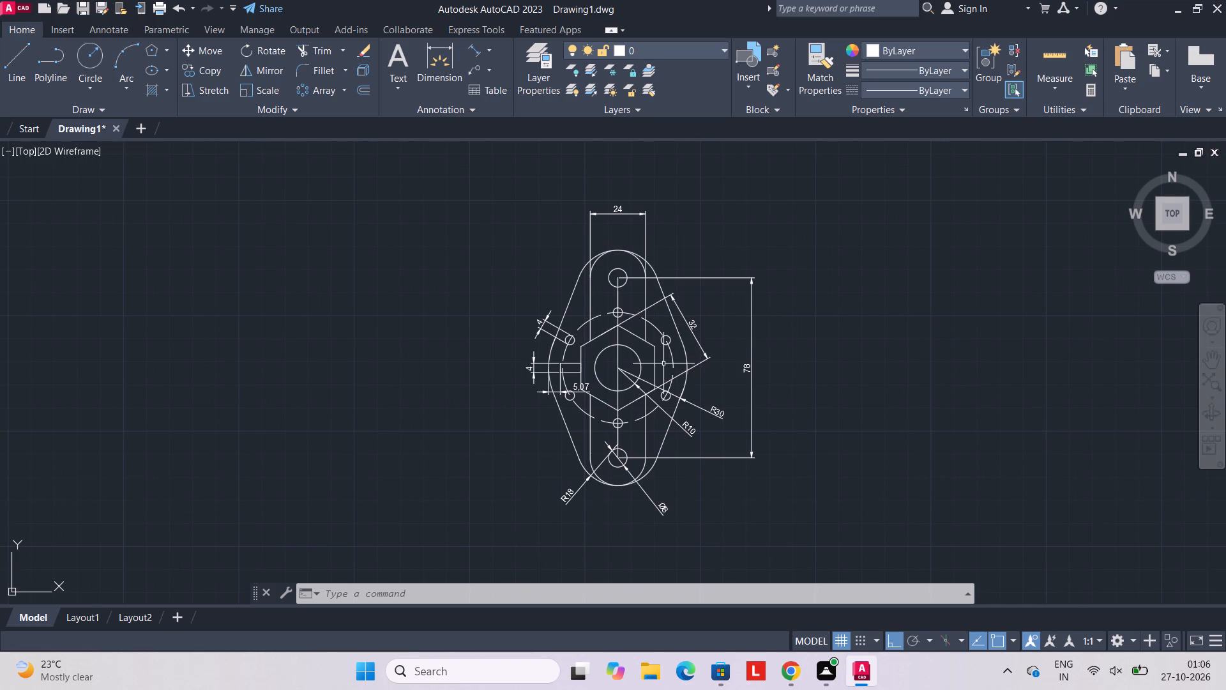
scroll(623, 237, up, 1)
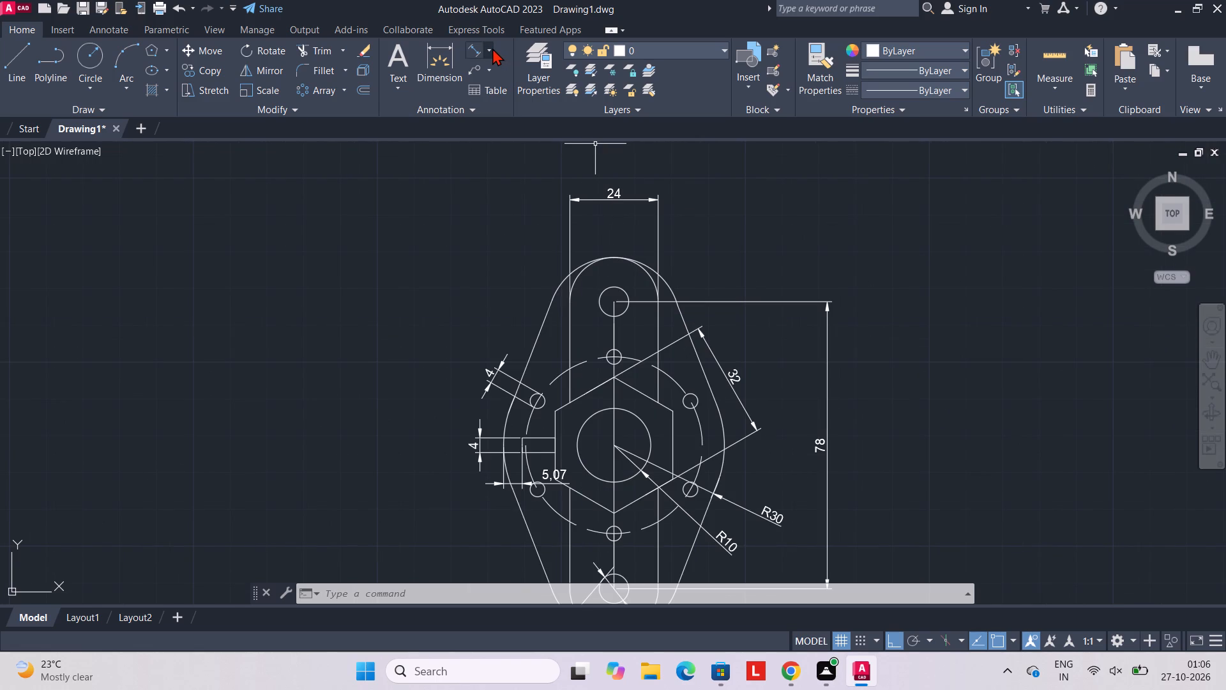
click(492, 48)
click(507, 238)
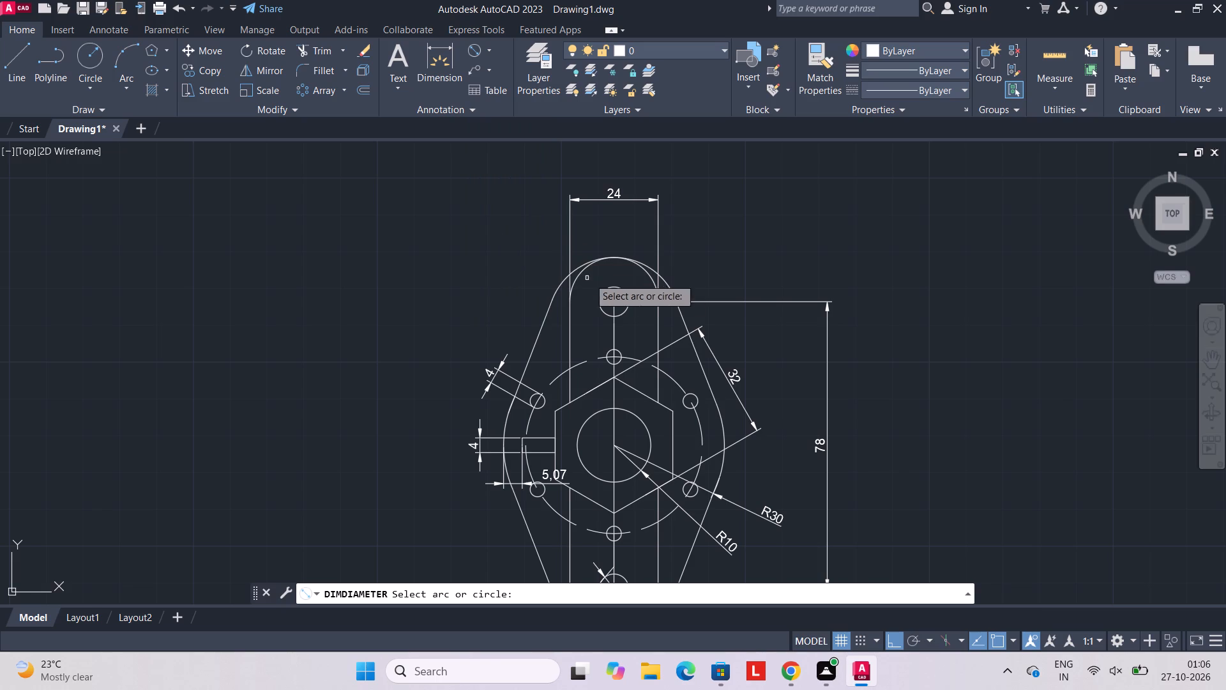
middle_drag(728, 411, 685, 326)
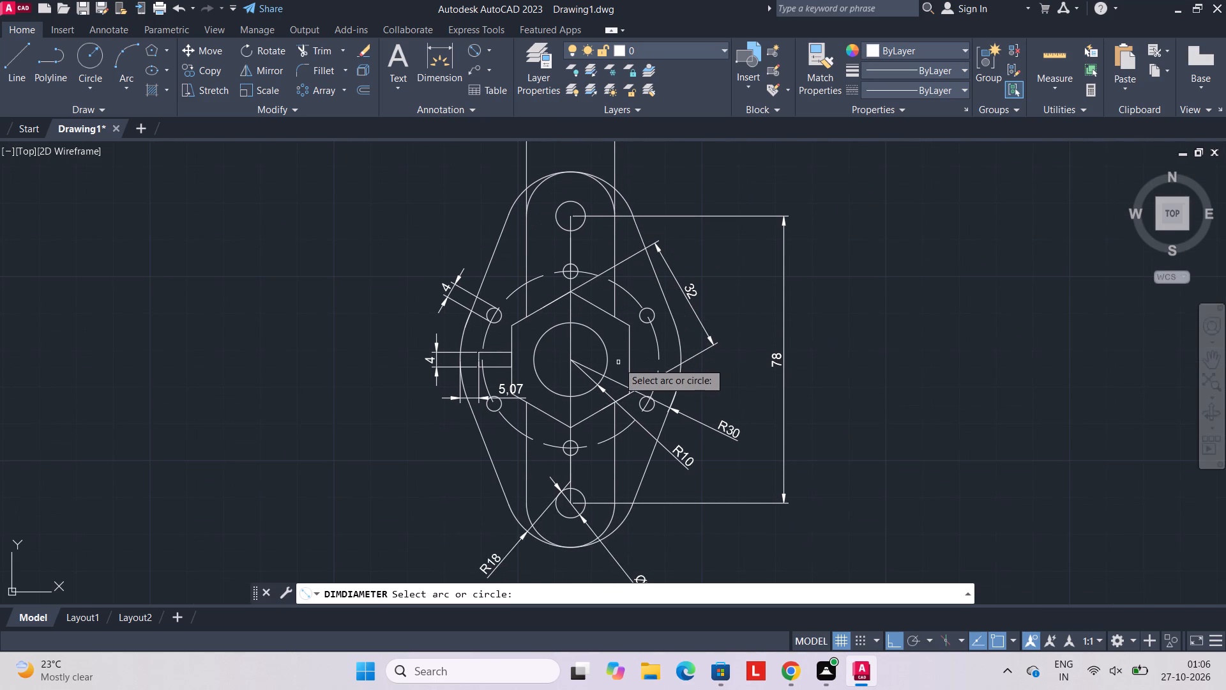
click(512, 431)
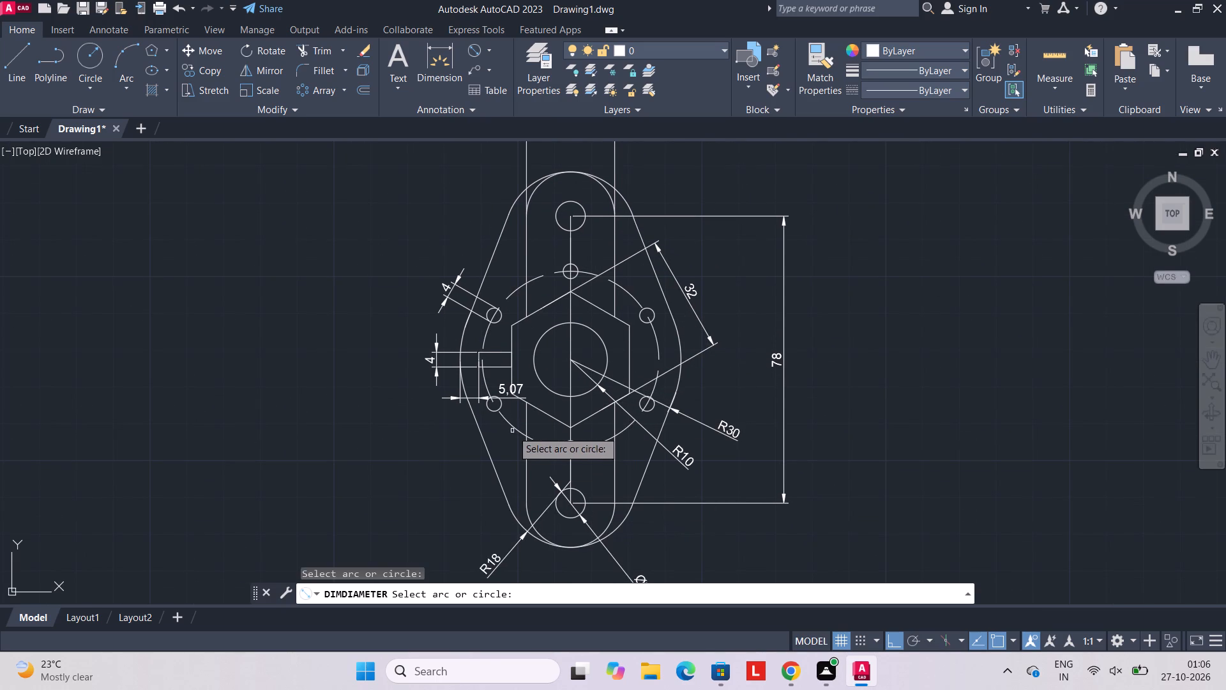
click(513, 425)
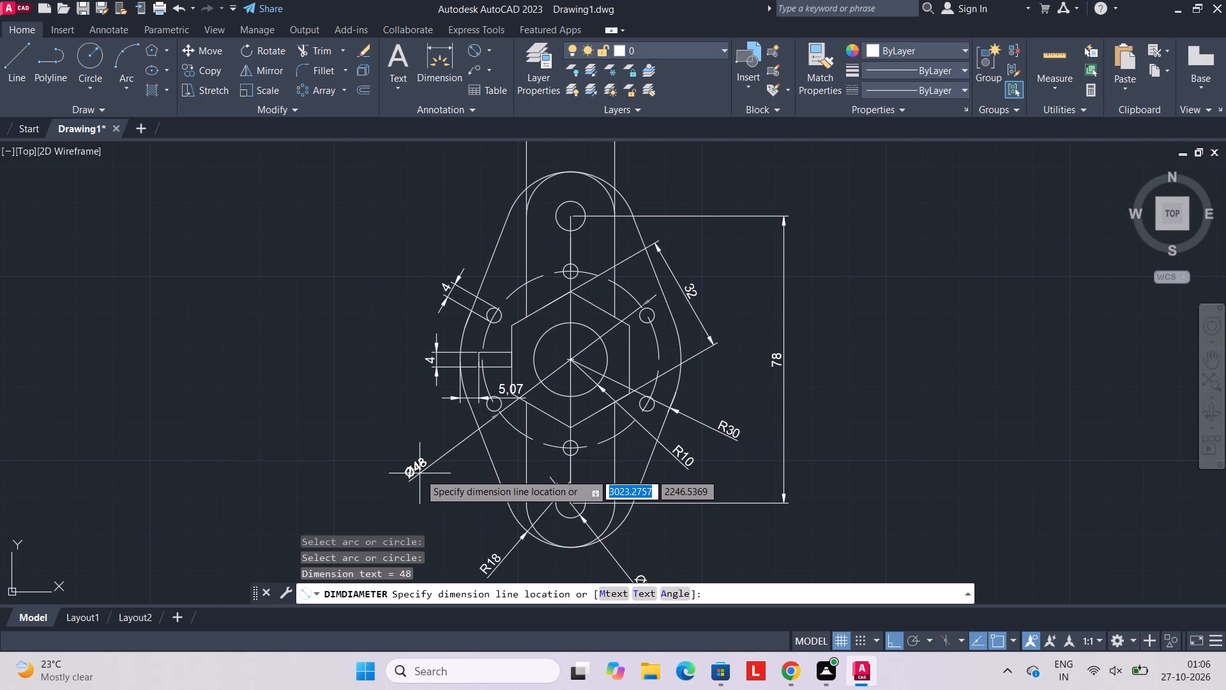
click(420, 473)
Examine the whole link and check the dimensions placed around it.
scroll(621, 352, down, 2)
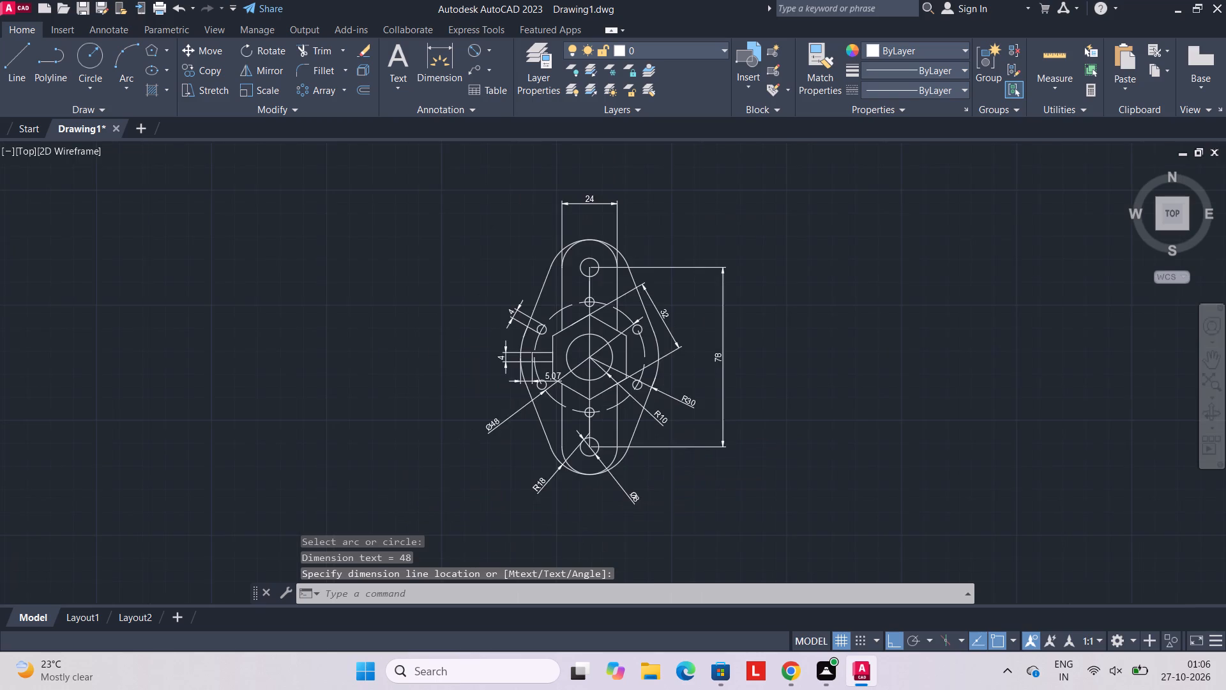
middle_click(621, 352)
scroll(621, 352, up, 2)
scroll(682, 332, down, 1)
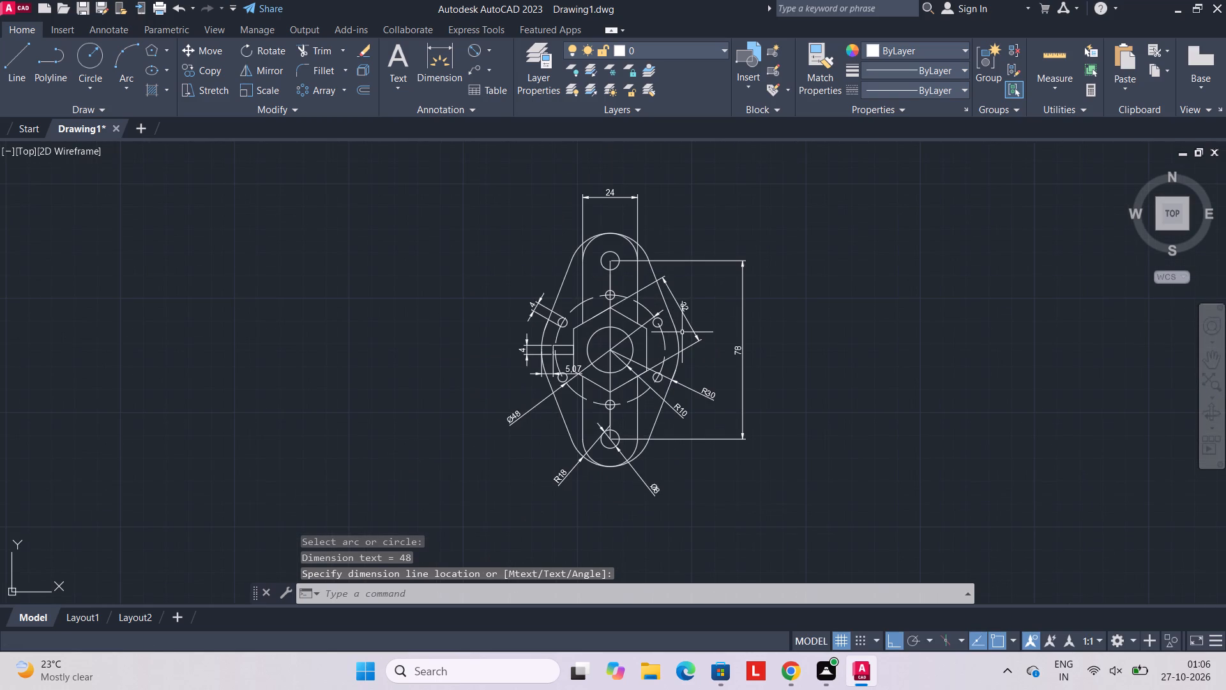
scroll(682, 332, up, 1)
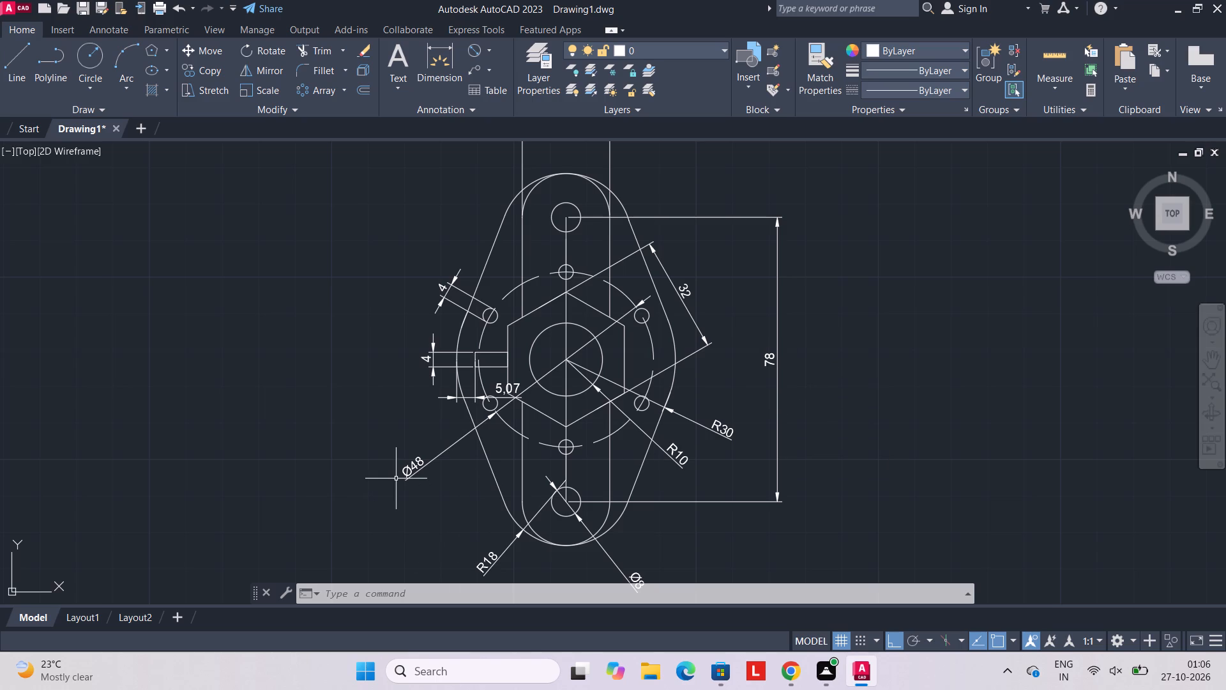
scroll(720, 358, down, 1)
scroll(719, 358, up, 1)
scroll(719, 356, down, 1)
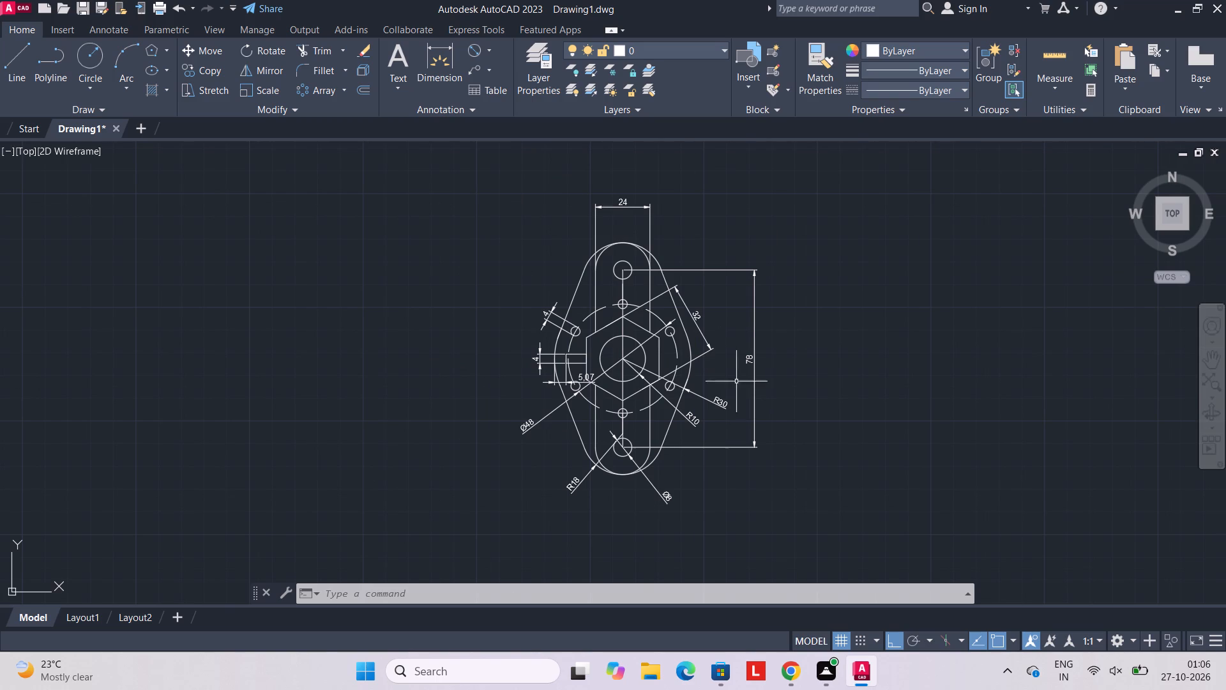
scroll(743, 337, up, 1)
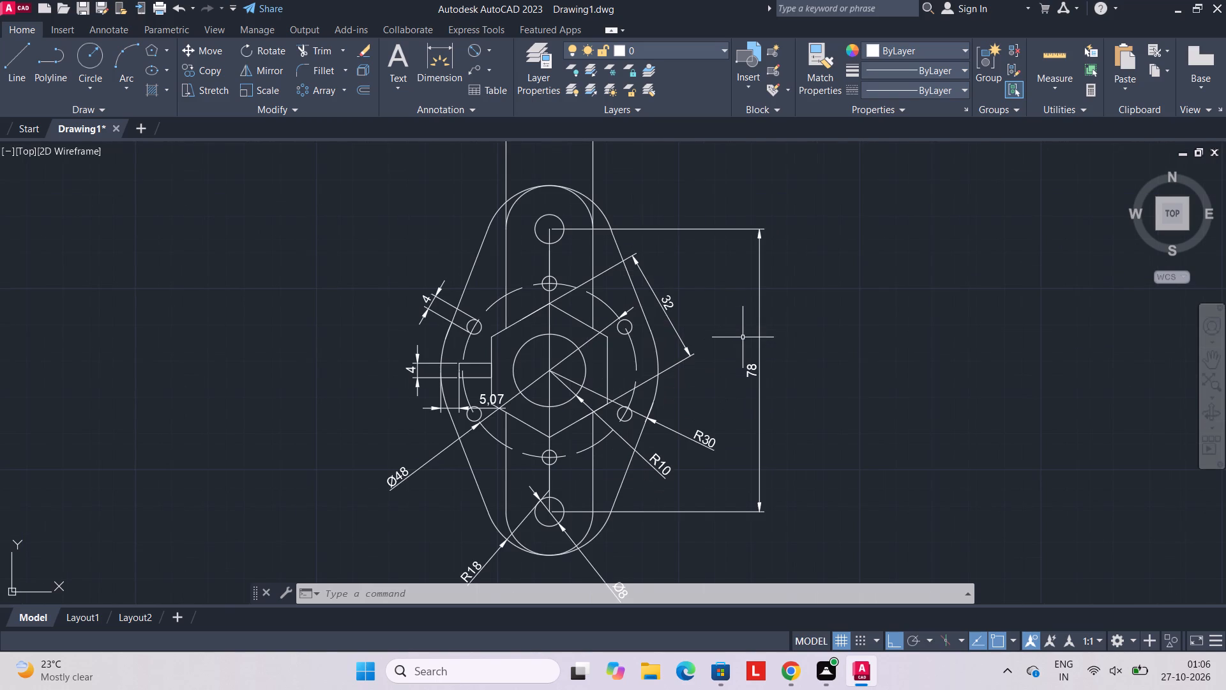
scroll(743, 337, down, 1)
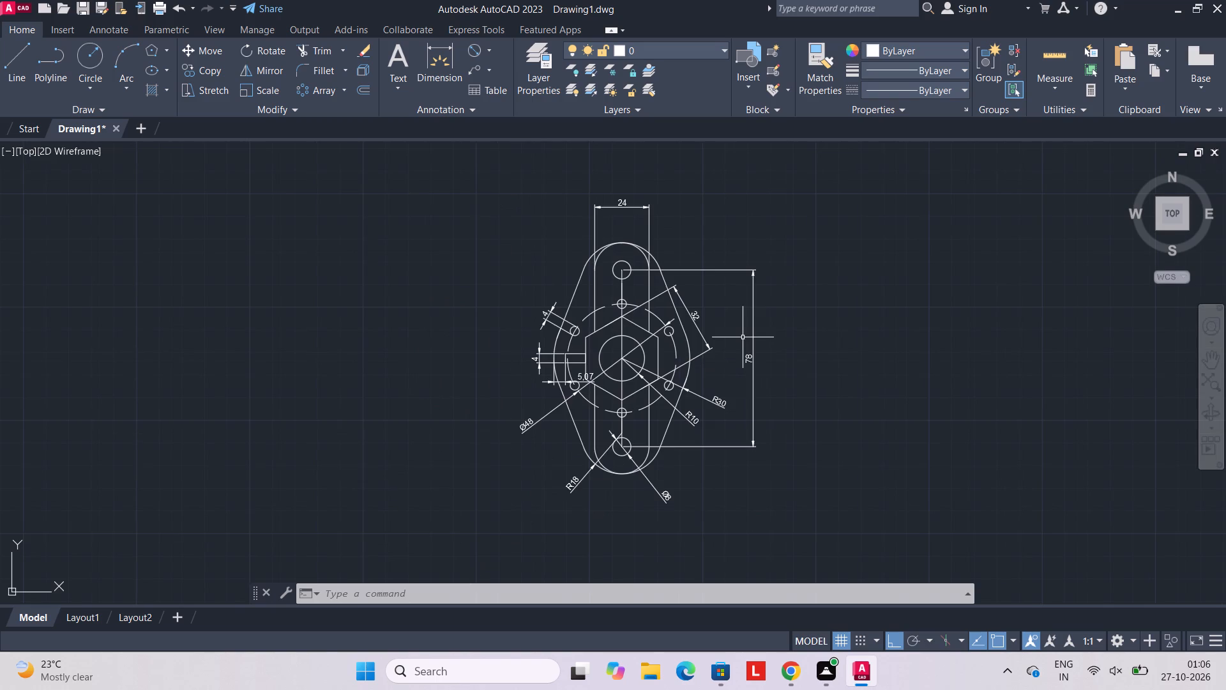
Save the drawing in Documents under the name FLANGED ECCENTRIC PLATE.
key(ctrl+s)
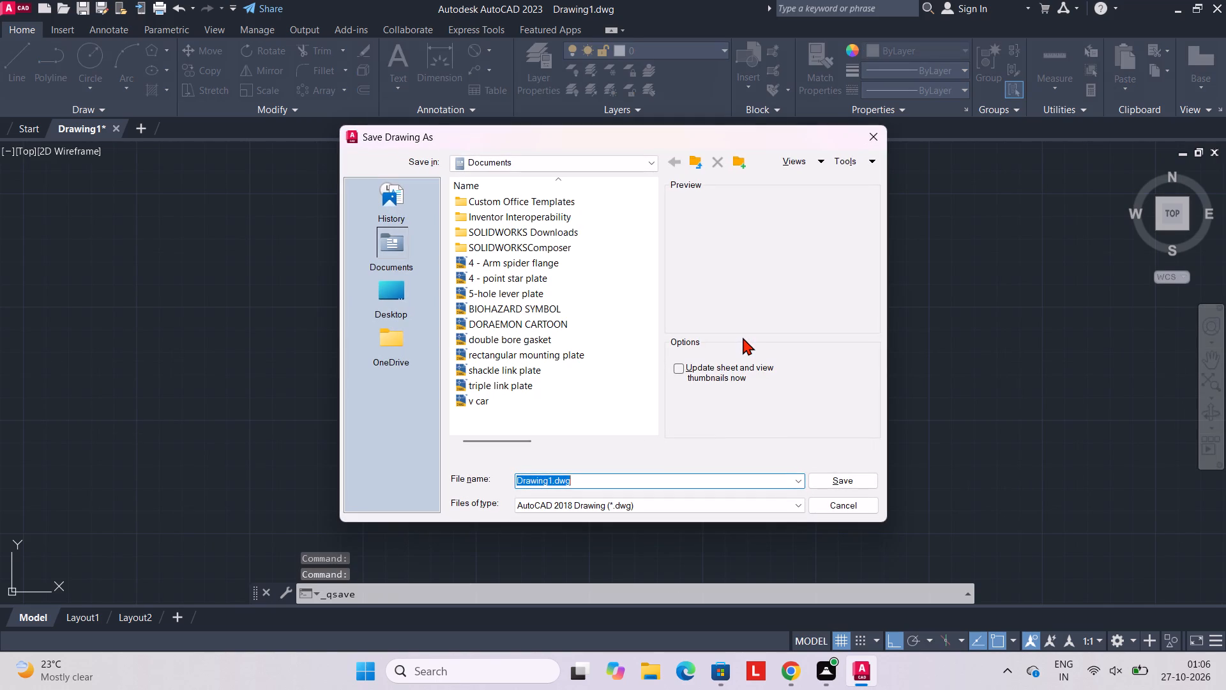
text(FLA)
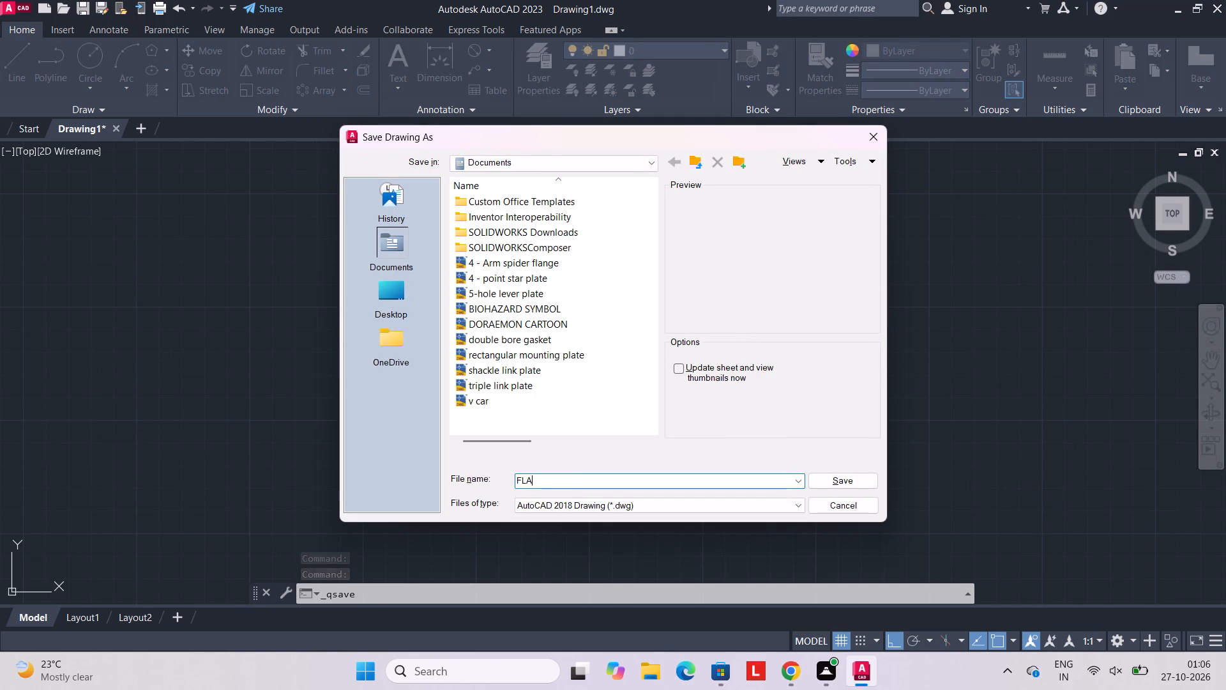
key(n)
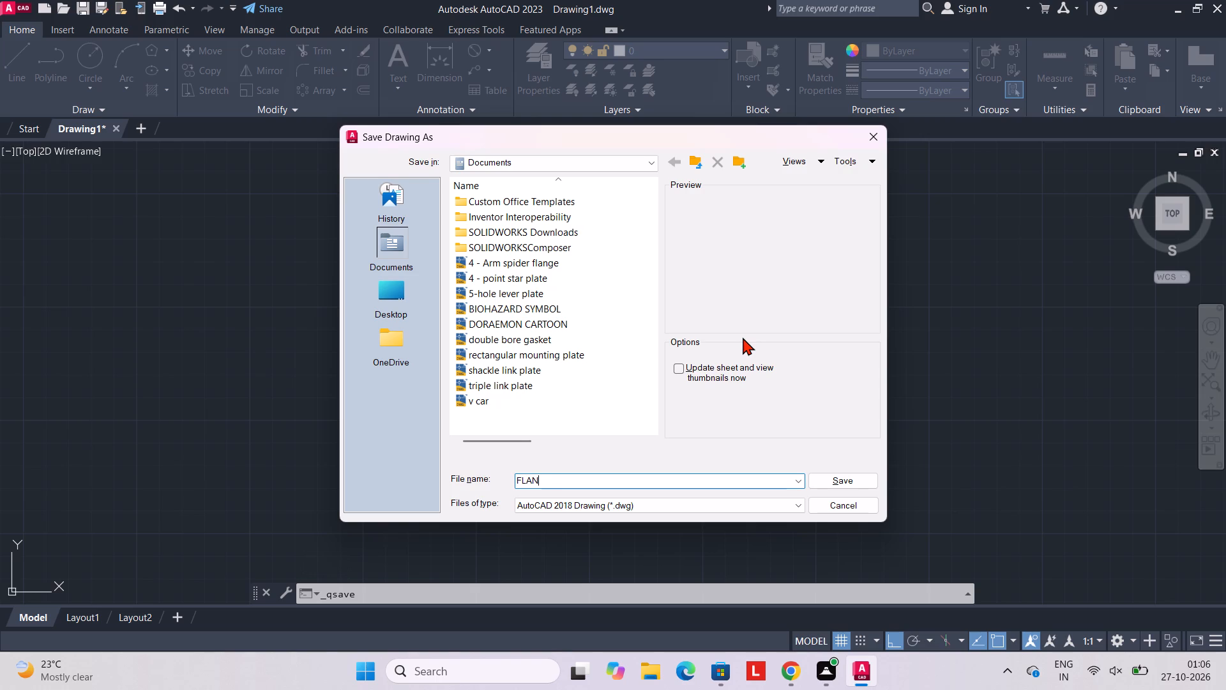
text(GED)
key(space)
key(e)
text(CC)
key(e)
text(NTRIC)
key(space)
text(PLATE)
key(space)
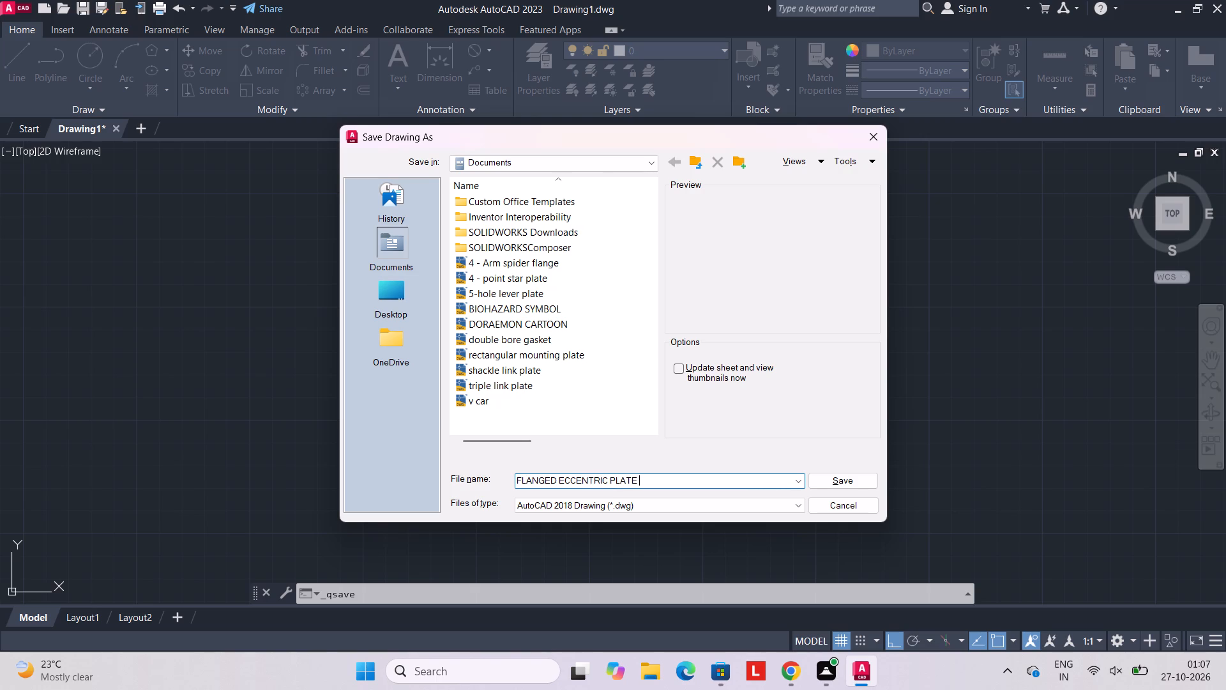
click(850, 476)
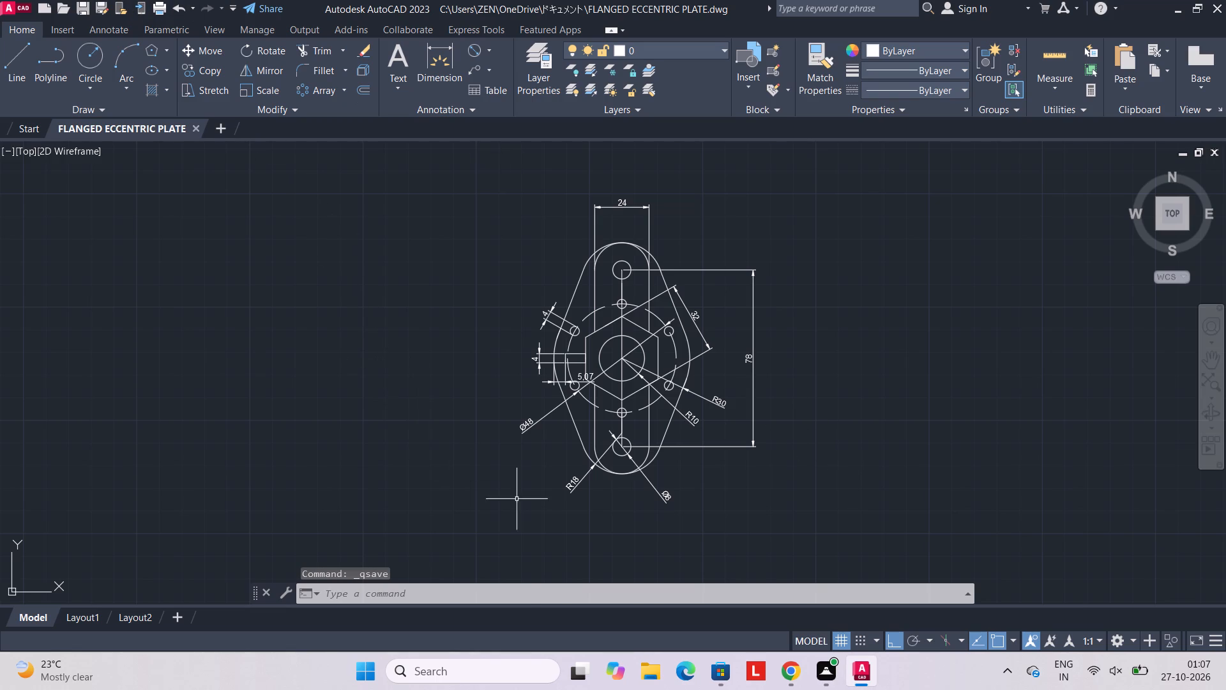
Set up a plot with DWG To PDF.pc3, ISO expand A4 (210.00 x 297.00 MM) paper, landscape orientation and a centred plot.
click(525, 595)
text(PLOT)
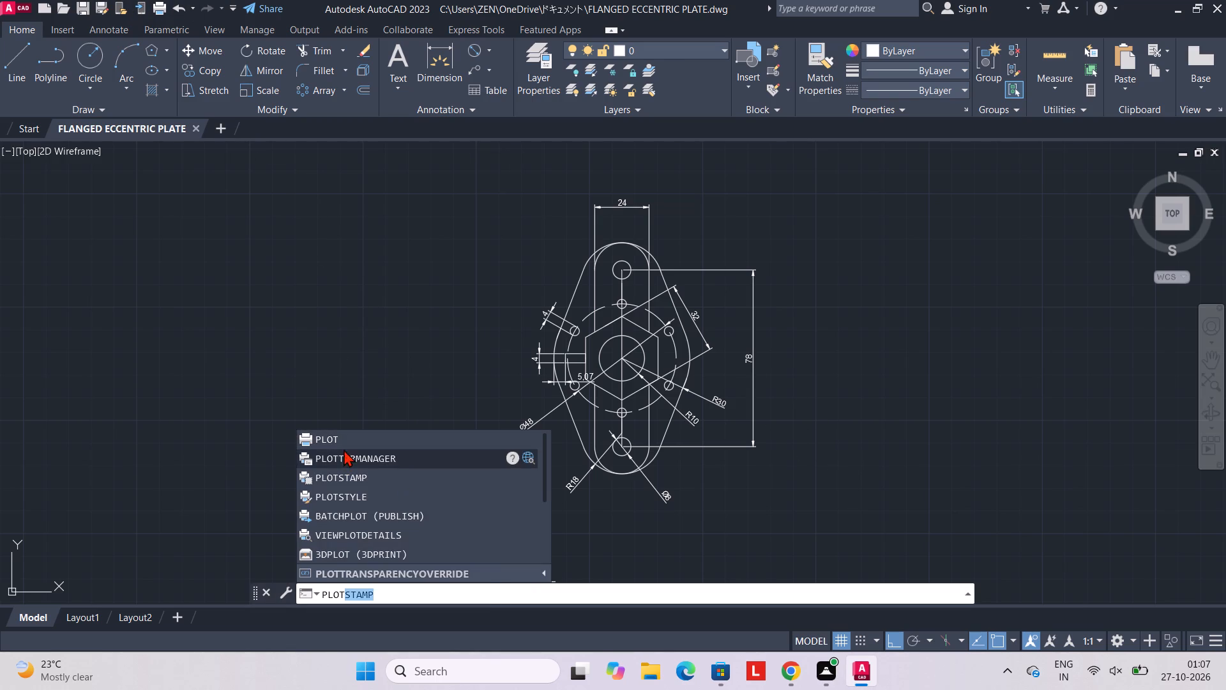
click(342, 440)
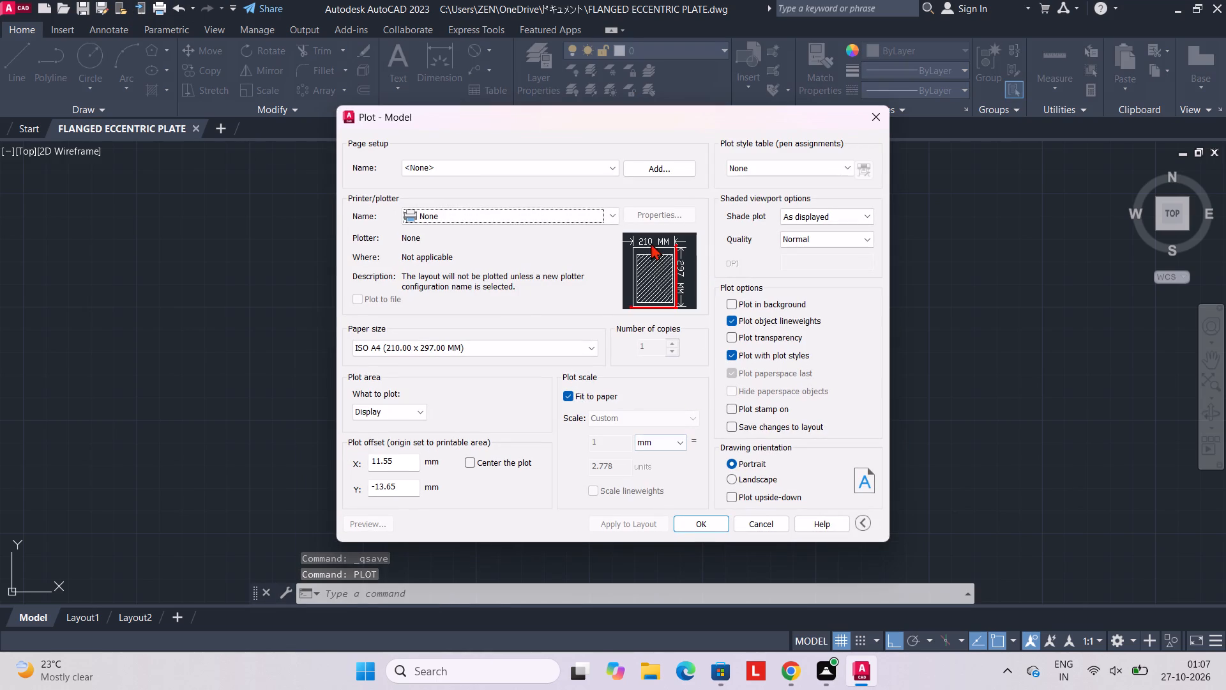
click(610, 214)
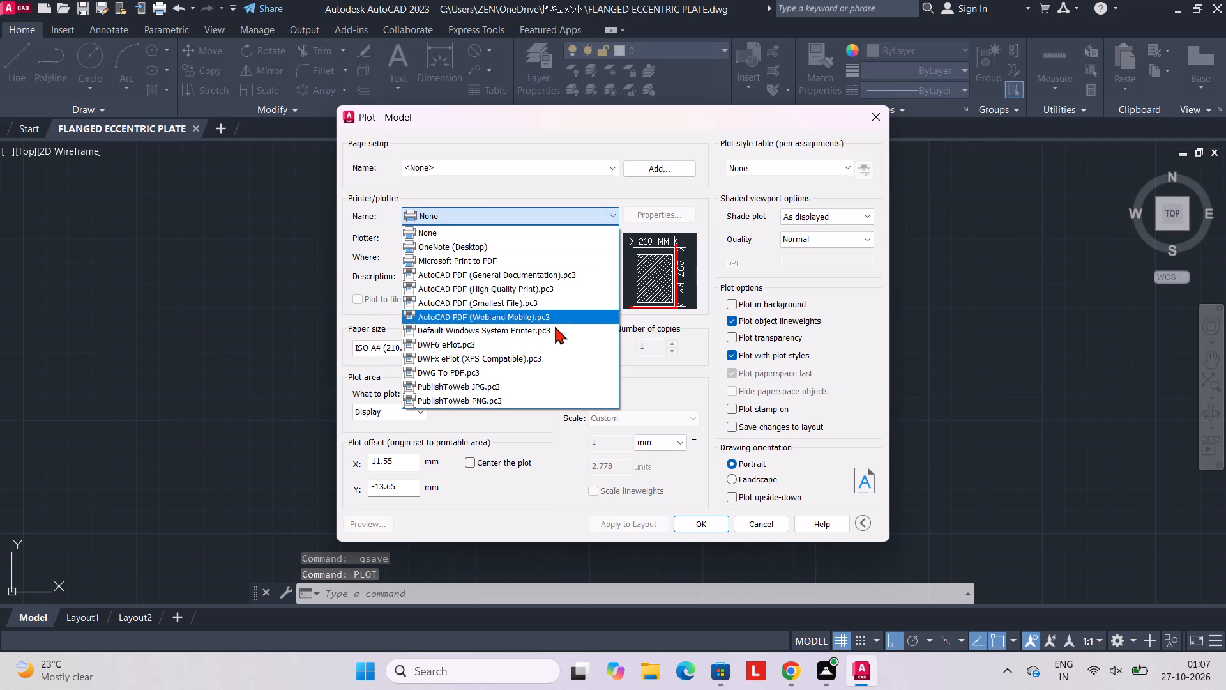
click(508, 374)
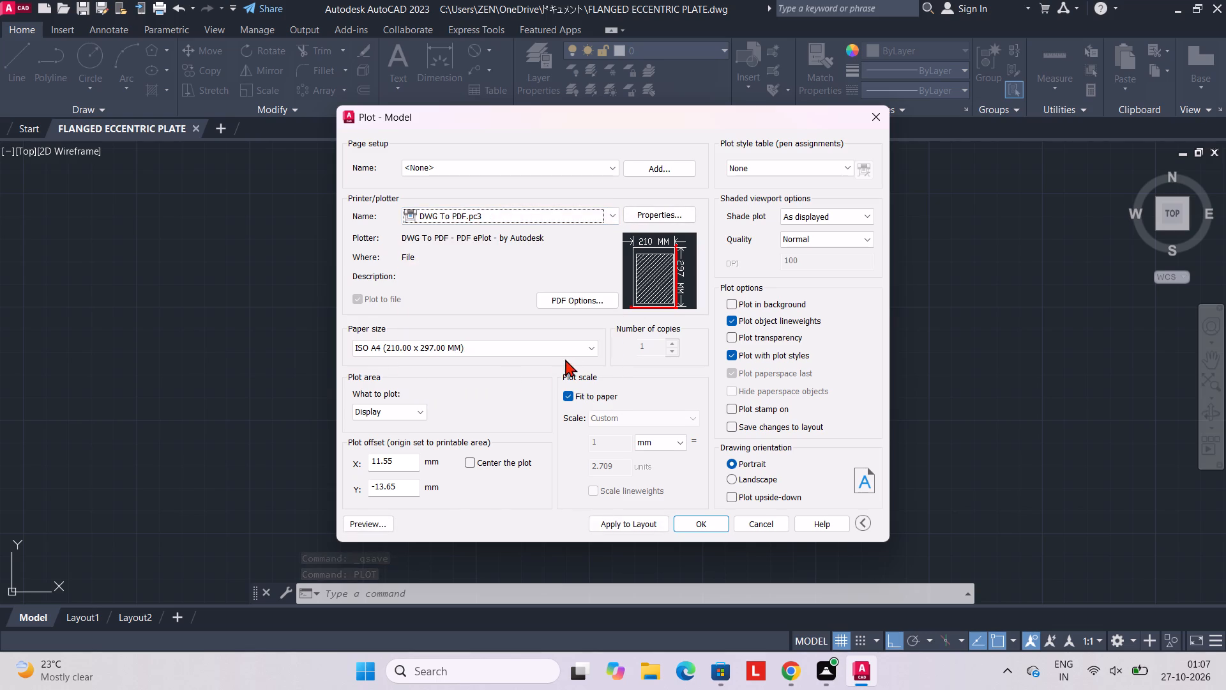
click(566, 346)
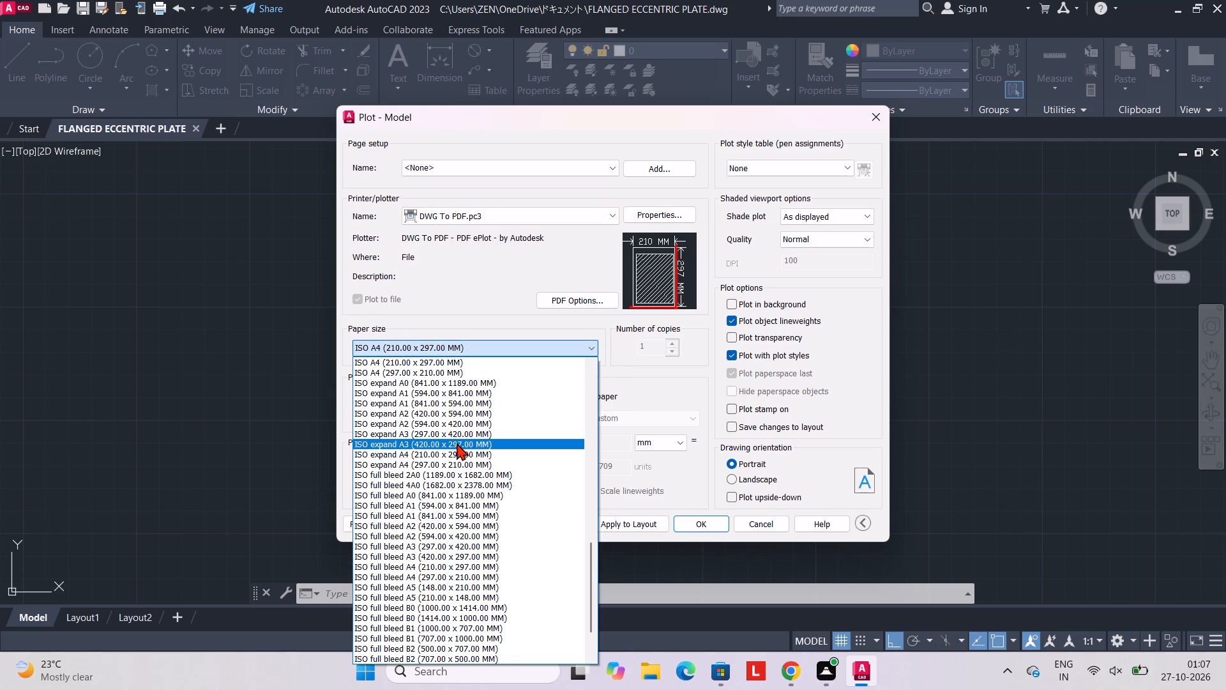
click(460, 452)
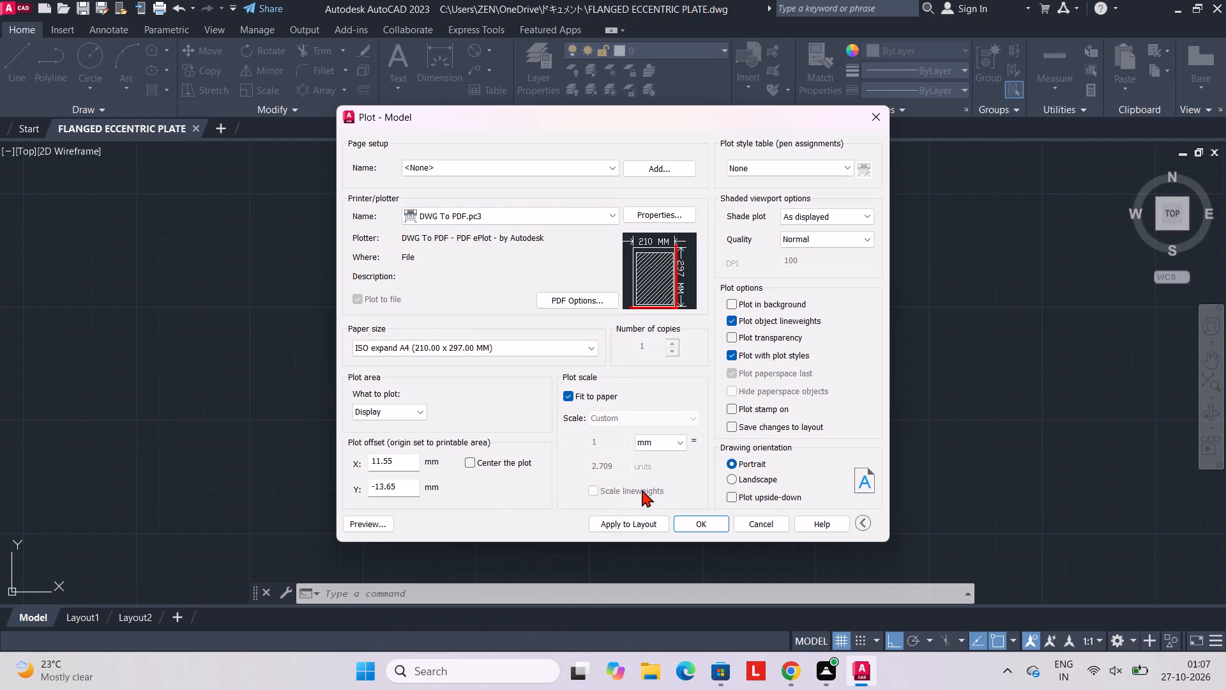
click(733, 479)
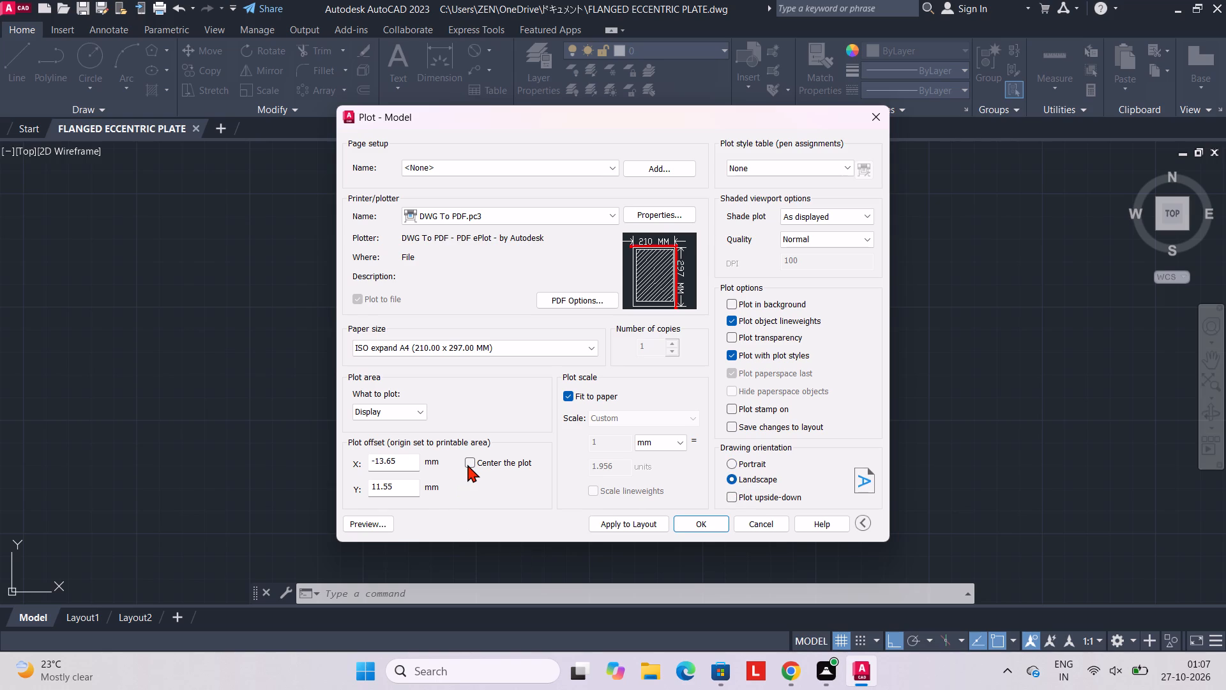
click(467, 464)
Set the plot area to a window enclosing the whole link and all its dimensions.
click(415, 409)
click(422, 452)
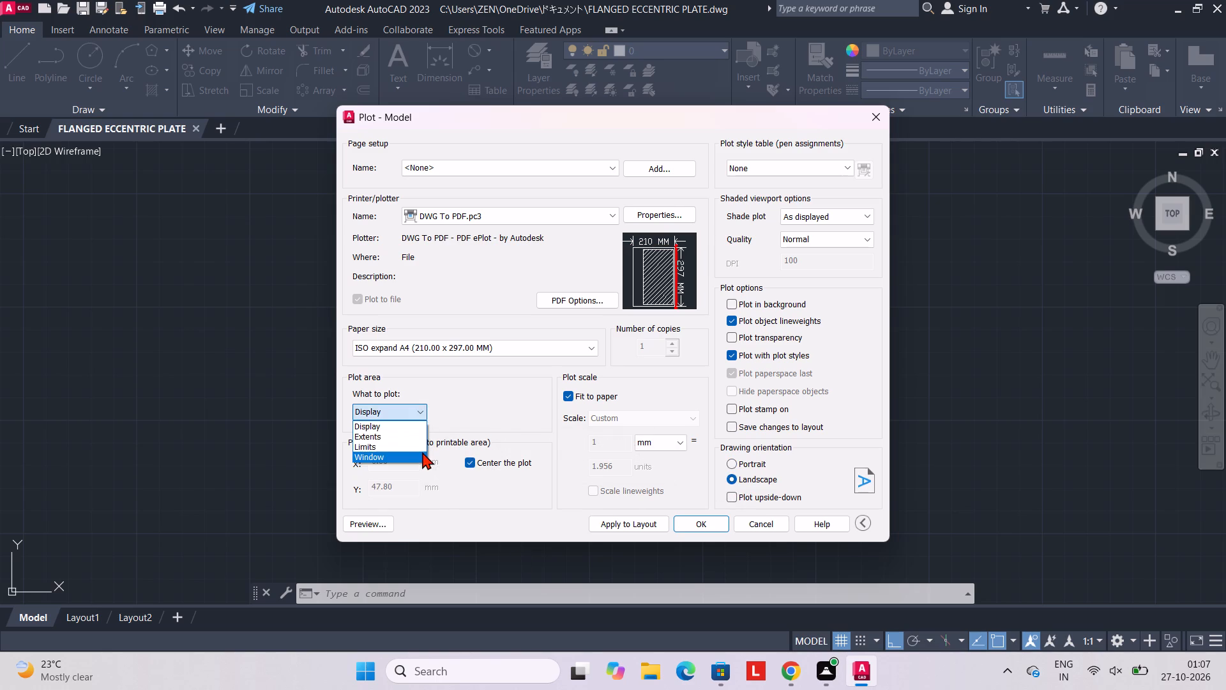
click(429, 187)
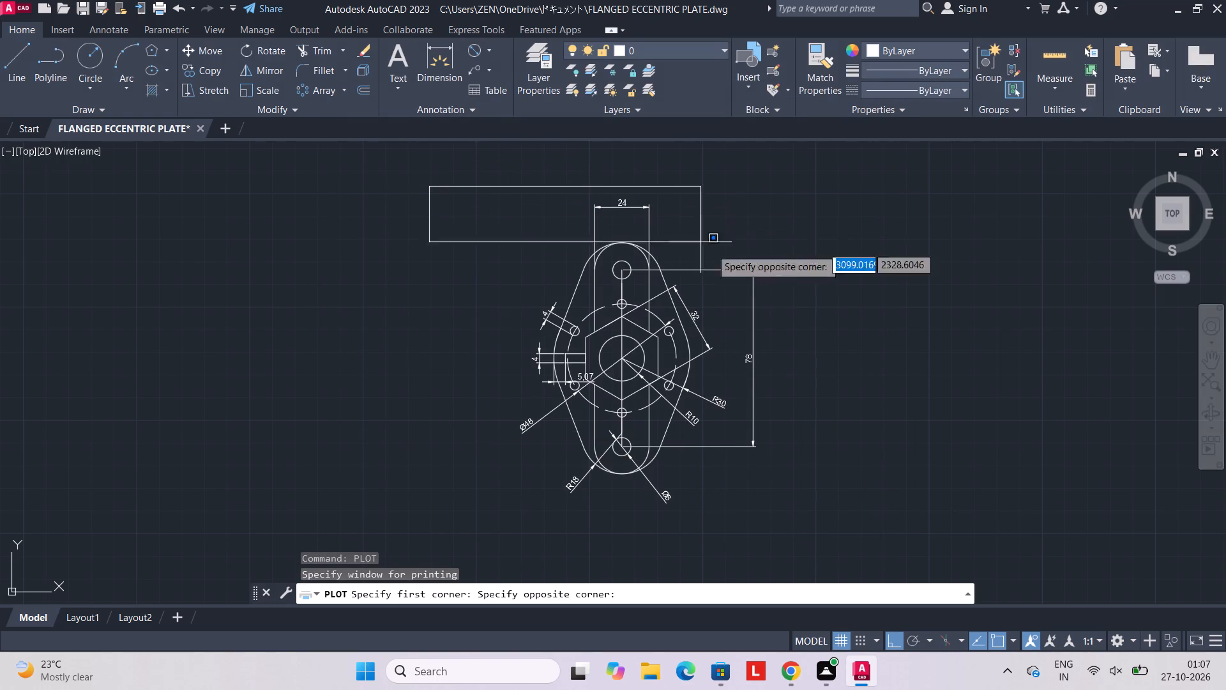
click(810, 521)
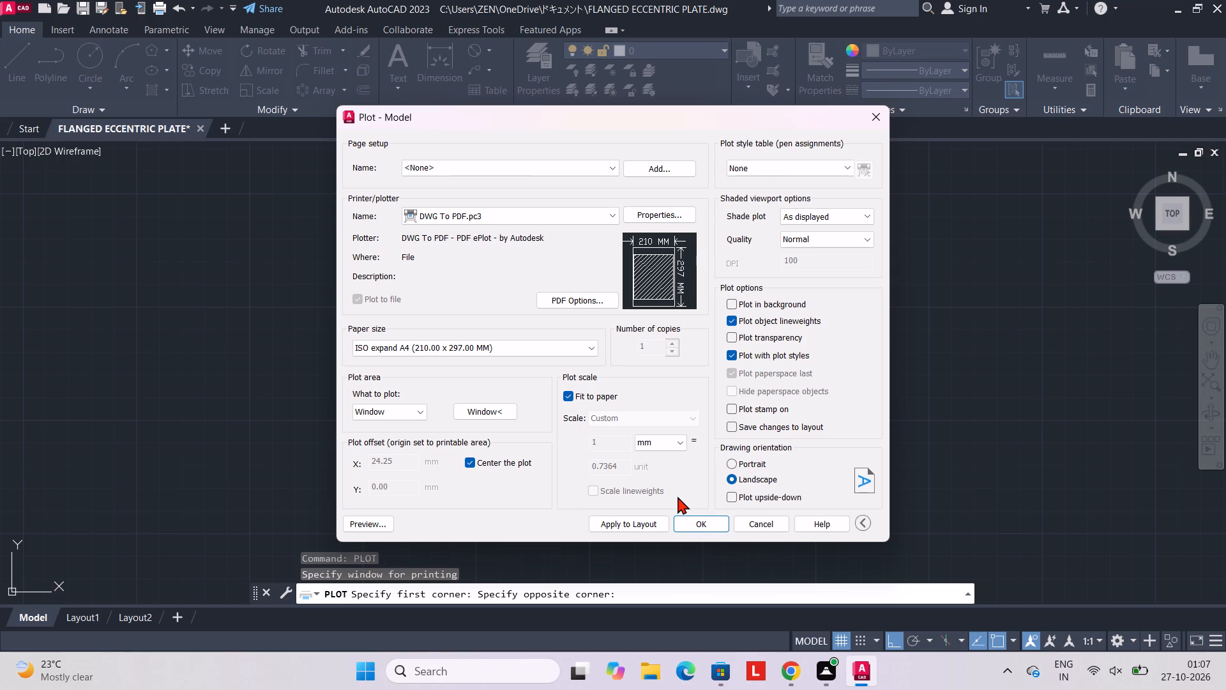
Plot the drawing to FLANGED ECCENTRIC PLATE-Model.pdf in Documents, and close the opened PDF and the plot notification.
click(698, 522)
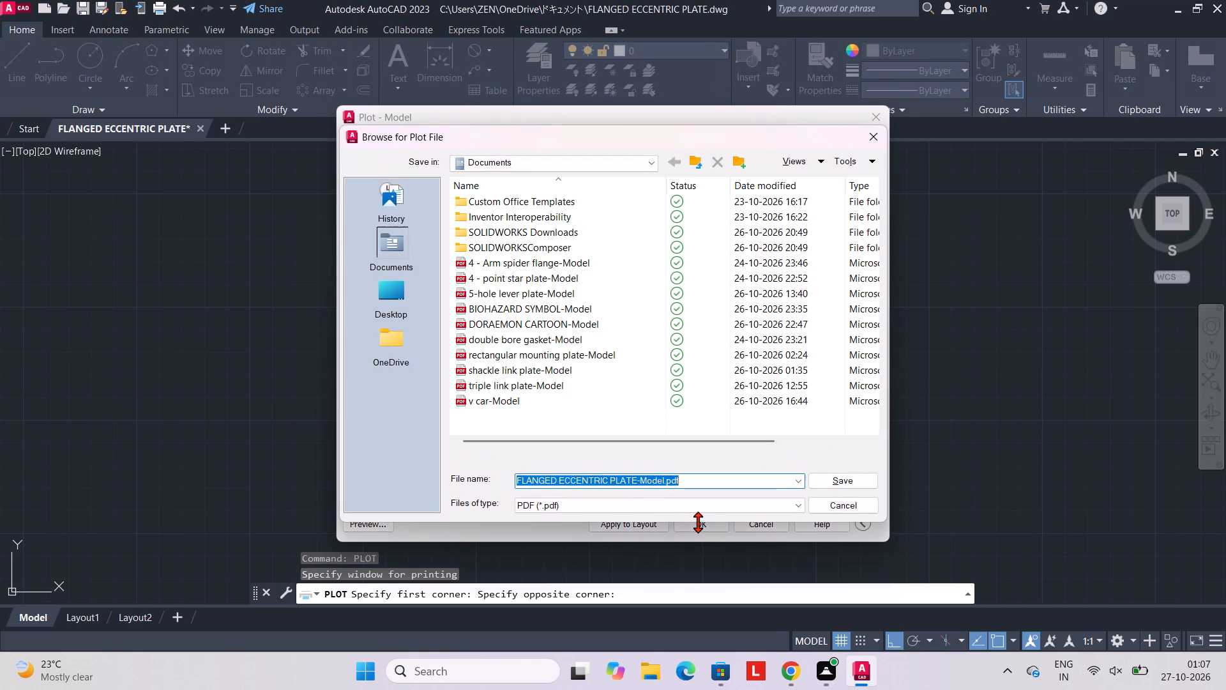
click(818, 479)
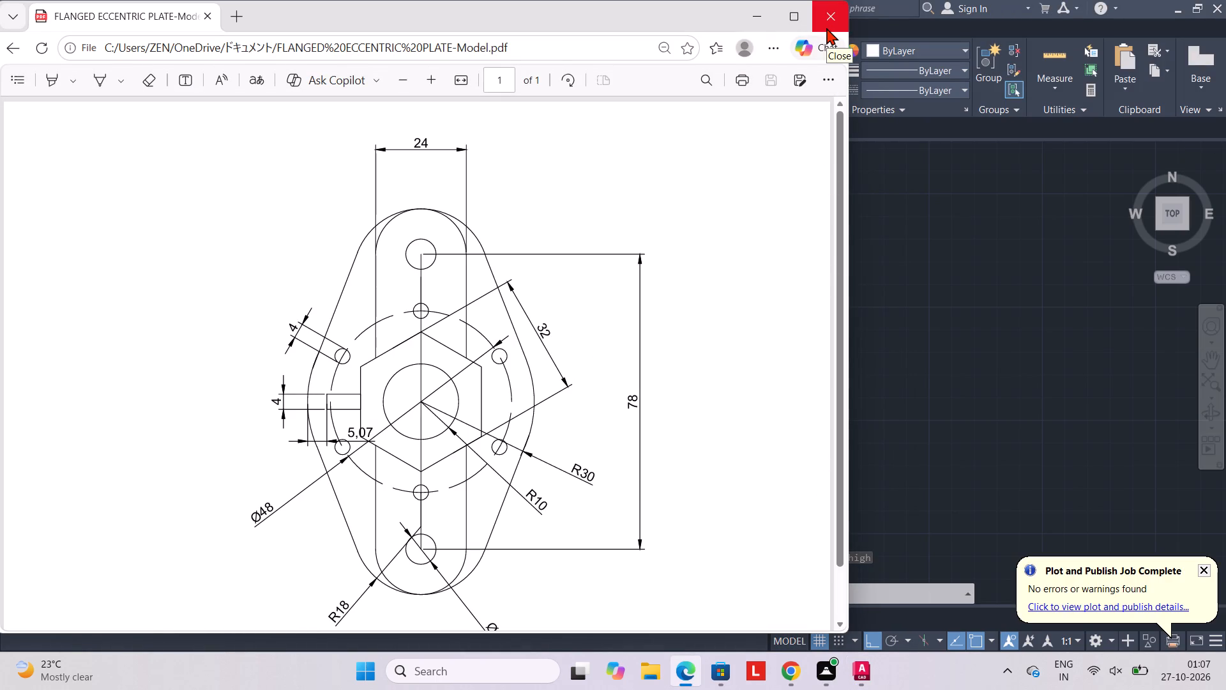
click(826, 27)
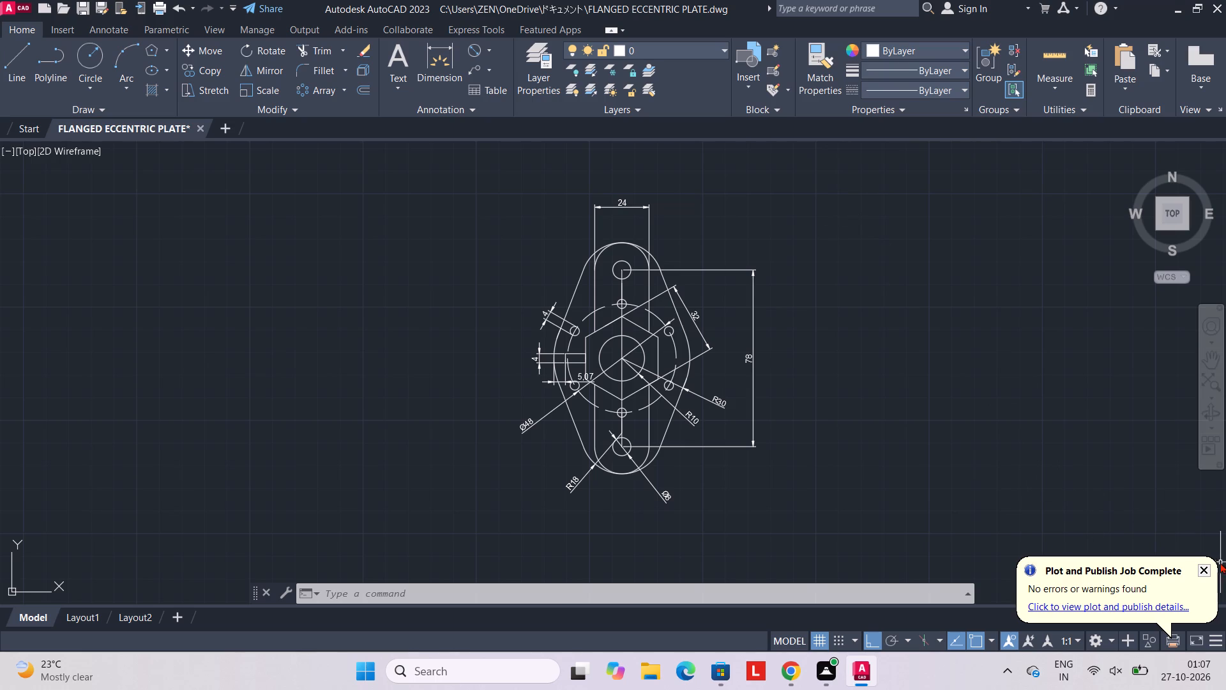
click(1207, 566)
Turn off the log file with the LOGFILEOFF command.
click(685, 599)
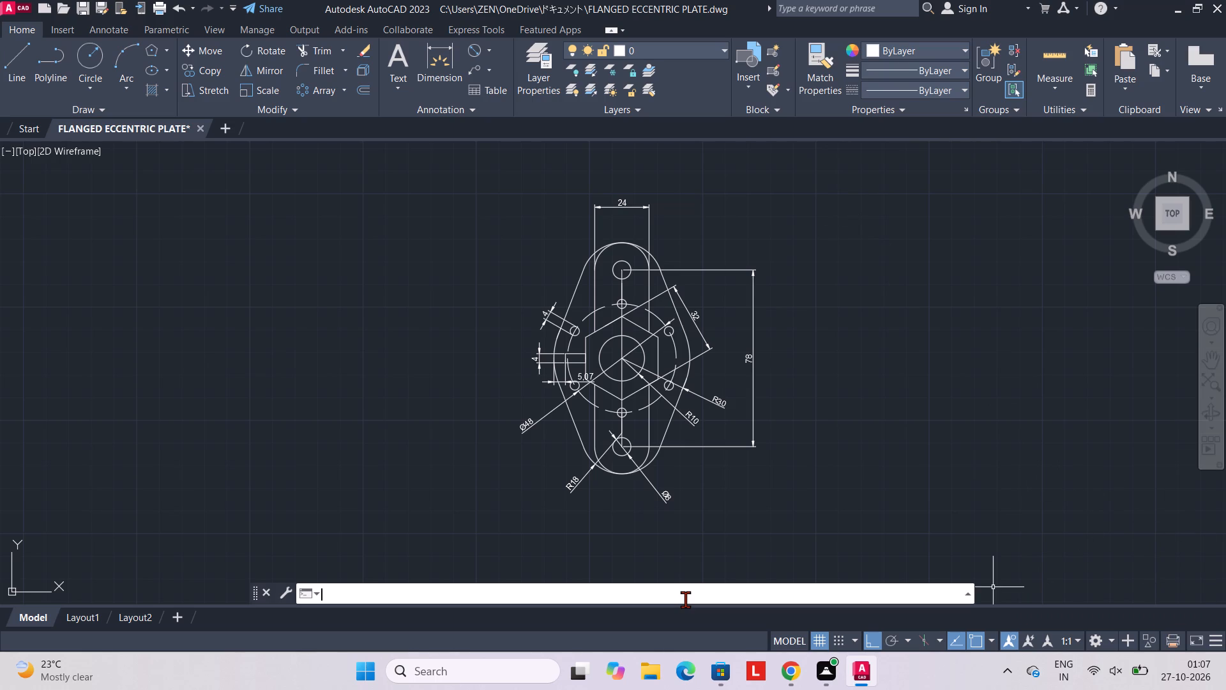
text(LO)
key(g)
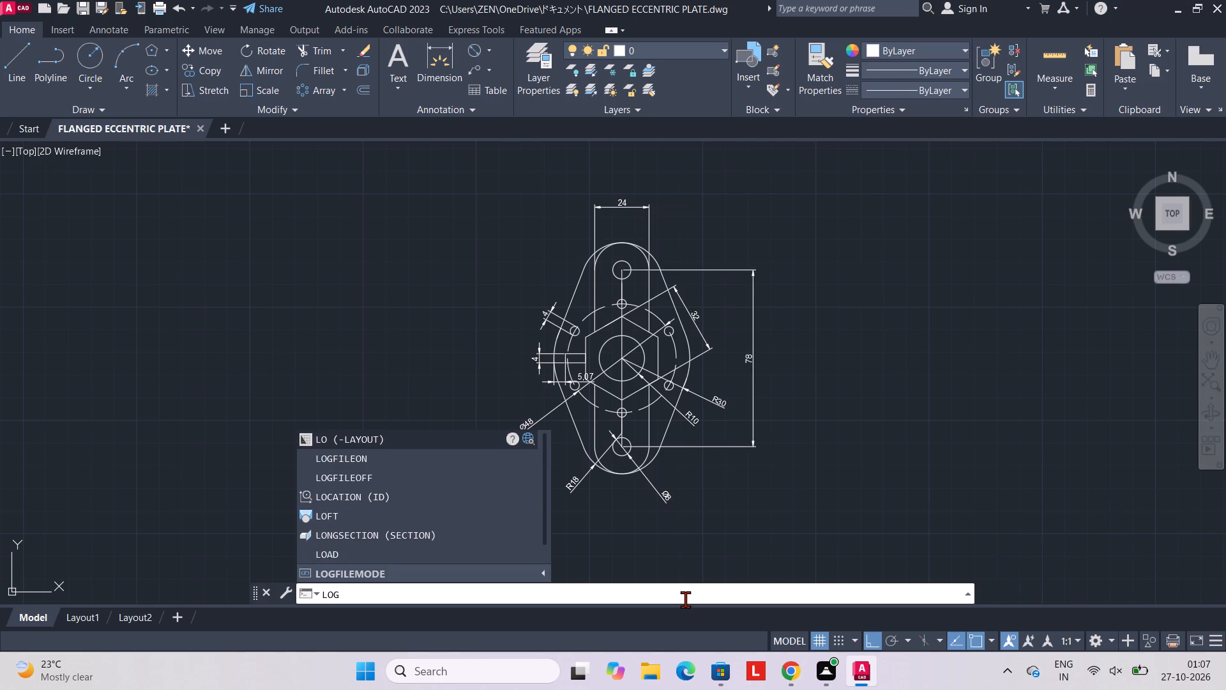
click(364, 472)
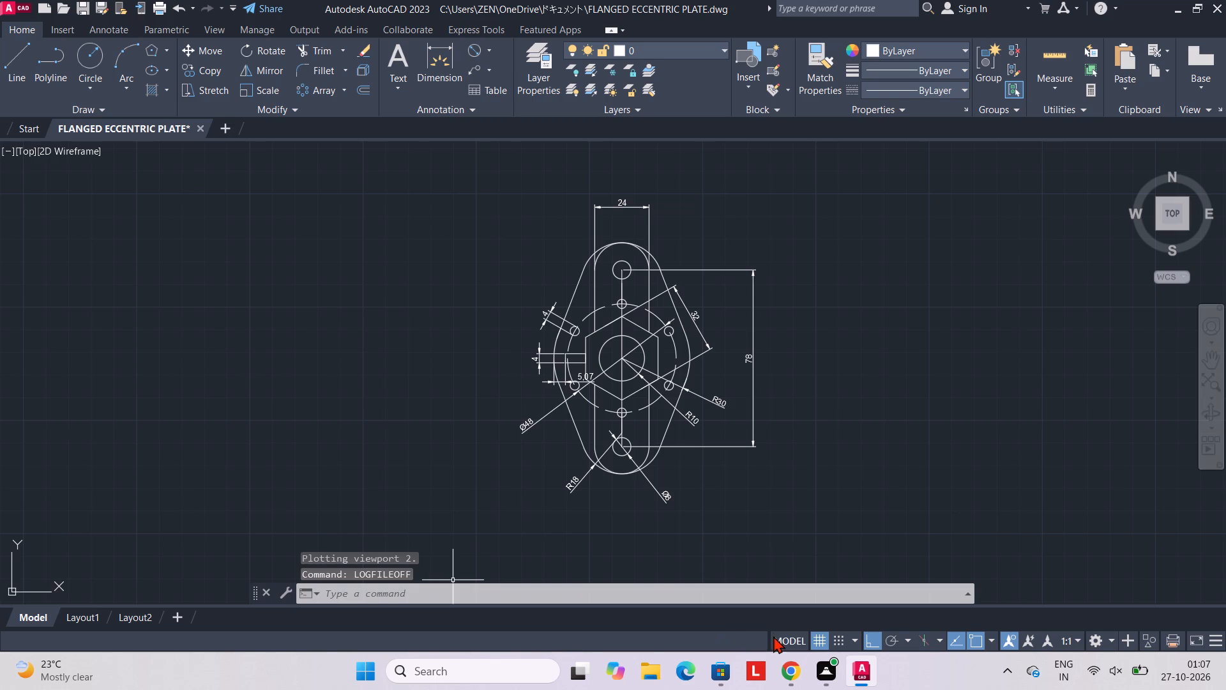